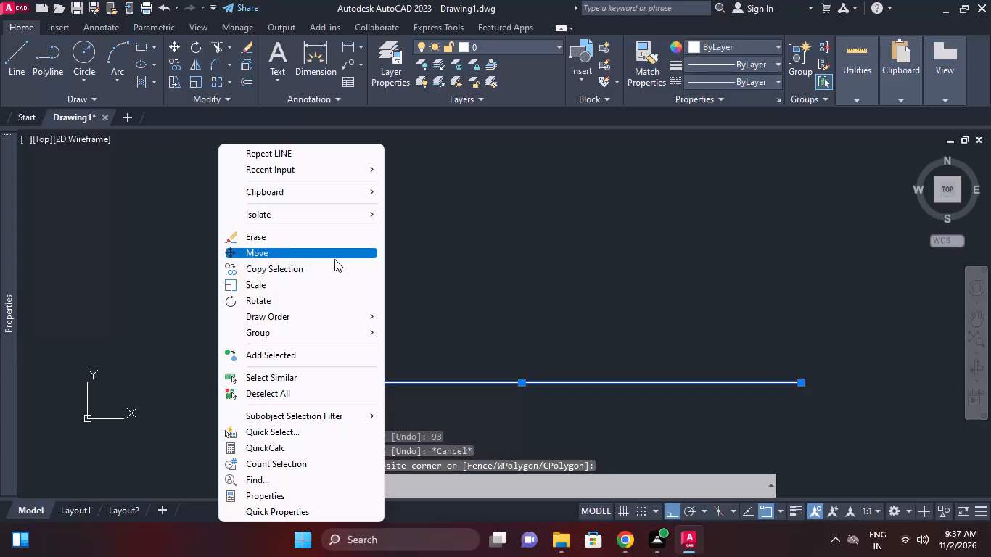
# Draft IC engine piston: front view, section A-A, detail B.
# Erase the selected horizontal line from the drawing.
pyautogui.click(277, 234)
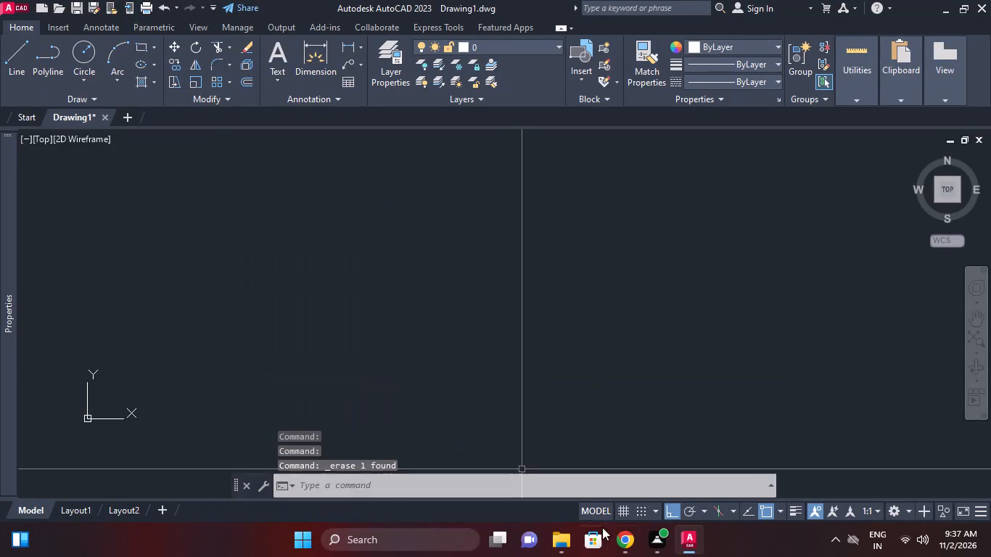
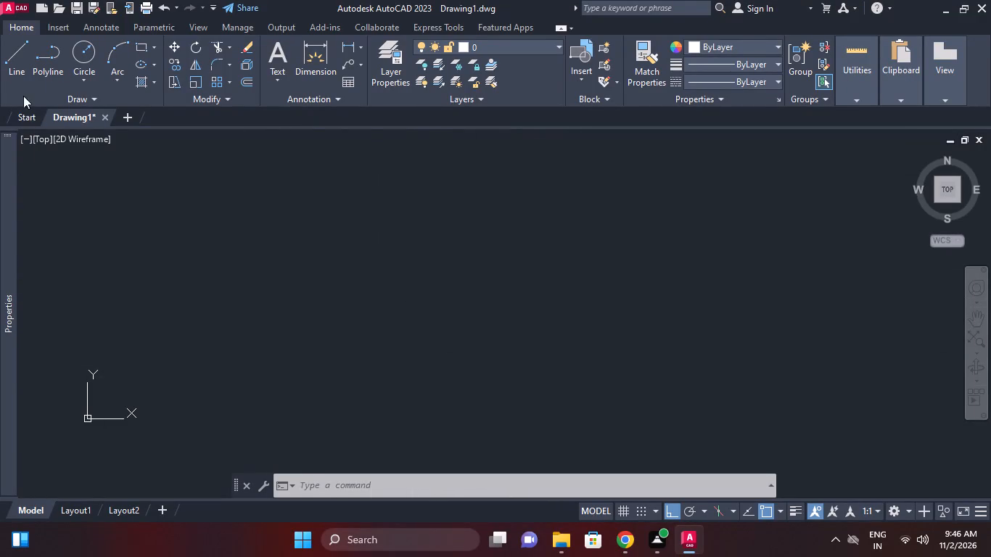
# Draw a horizontal line 93 units long, starting from a free point in the empty drawing area.
pyautogui.click(18, 67)
pyautogui.moveTo(522, 381); pyautogui.dragTo(526, 368, button='middle')
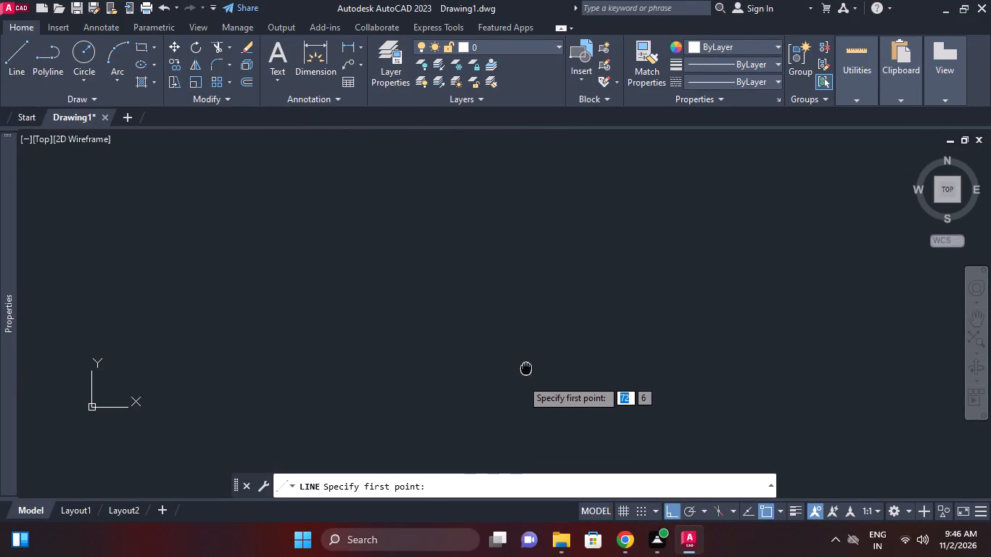
pyautogui.moveTo(526, 368); pyautogui.dragTo(527, 365, button='middle')
pyautogui.click(492, 416)
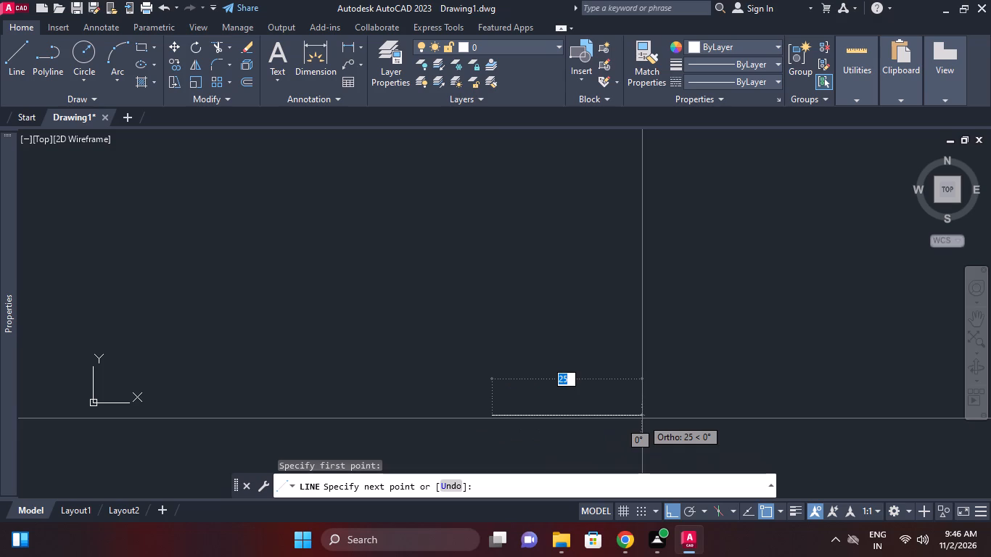
pyautogui.write('93')
pyautogui.press('Return')
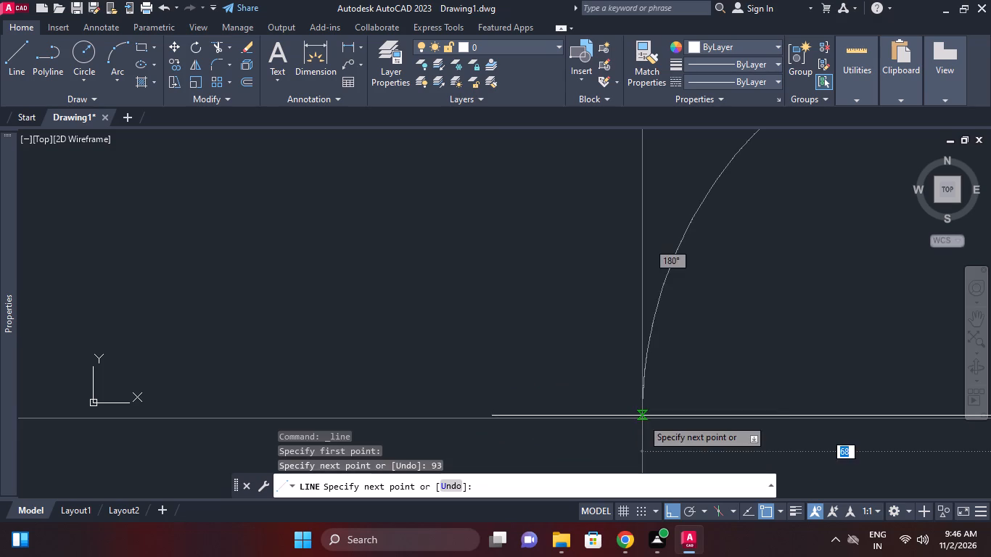
pyautogui.scroll(-8, 723, 313)
pyautogui.moveTo(646, 339); pyautogui.dragTo(574, 338, button='middle')
pyautogui.scroll(-11, 646, 339)
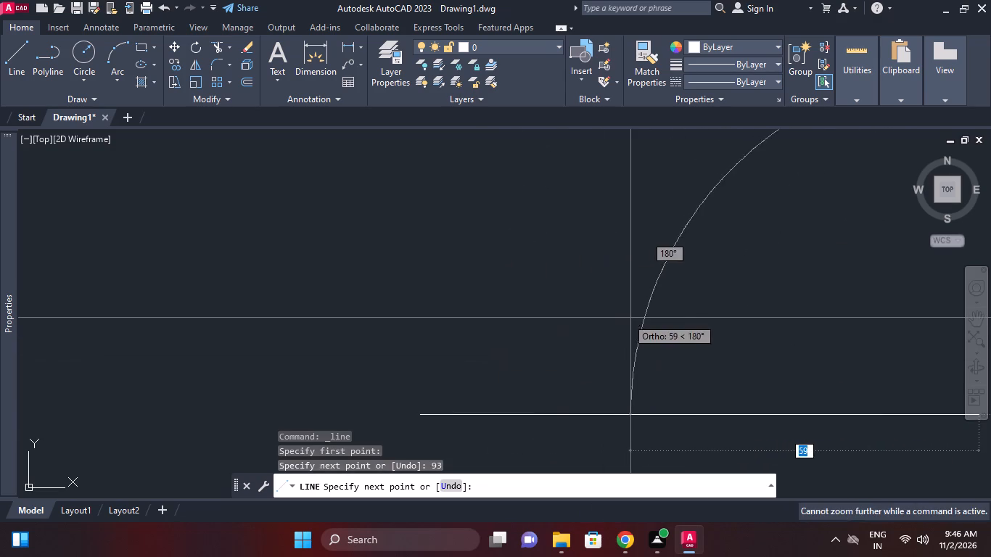
pyautogui.scroll(-3, 654, 313)
pyautogui.rightClick(720, 318)
pyautogui.click(762, 342)
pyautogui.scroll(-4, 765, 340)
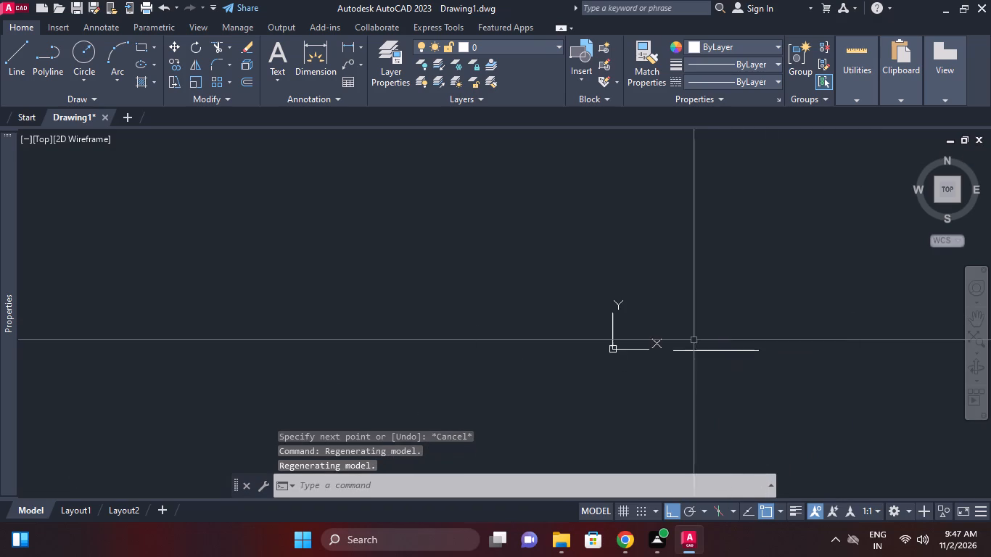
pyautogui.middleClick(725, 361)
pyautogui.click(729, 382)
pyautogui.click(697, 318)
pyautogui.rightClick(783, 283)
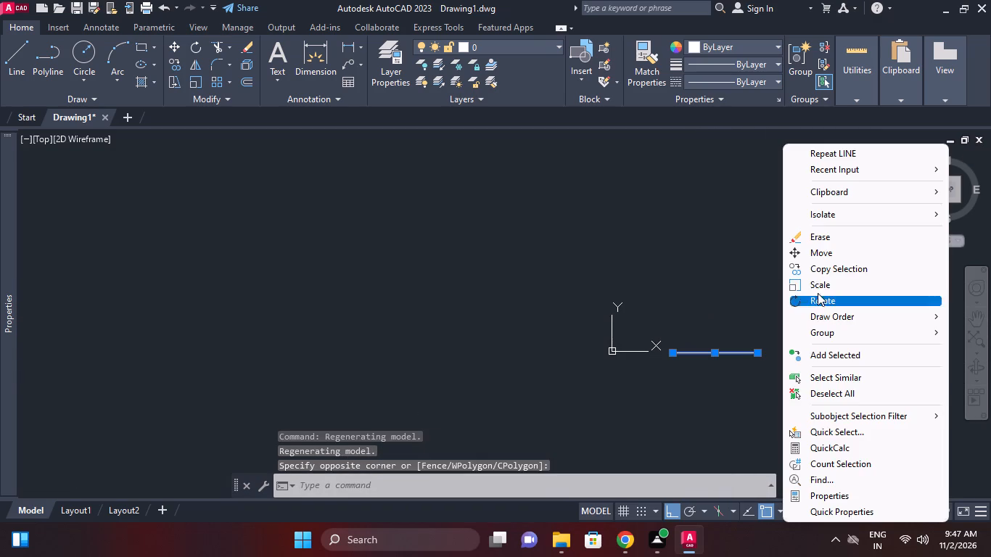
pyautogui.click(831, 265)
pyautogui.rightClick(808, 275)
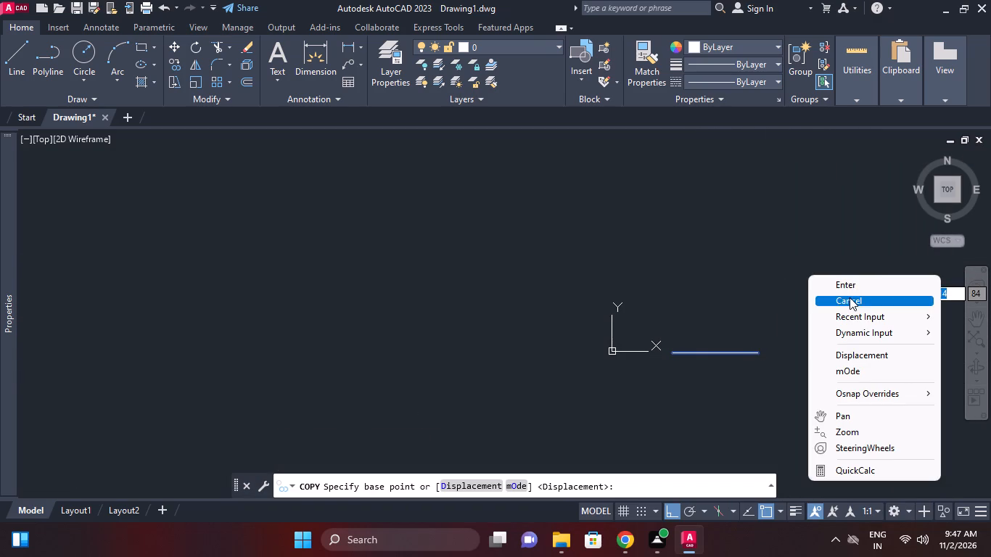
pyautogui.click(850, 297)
# Move the horizontal line straight up so it lies well above the origin.
pyautogui.click(784, 358)
pyautogui.click(747, 305)
pyautogui.rightClick(757, 302)
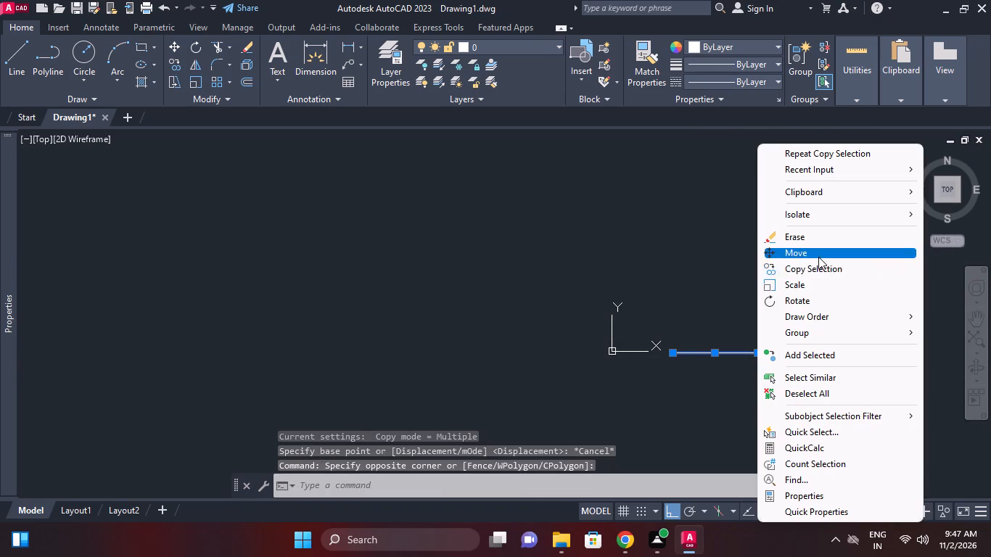
pyautogui.click(818, 255)
pyautogui.moveTo(822, 360); pyautogui.dragTo(822, 353)
pyautogui.click(814, 226)
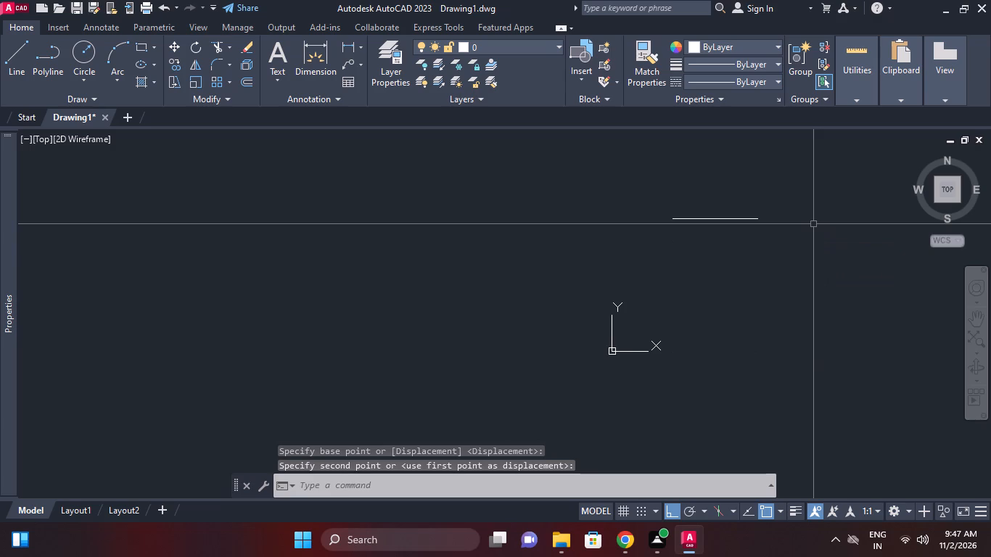
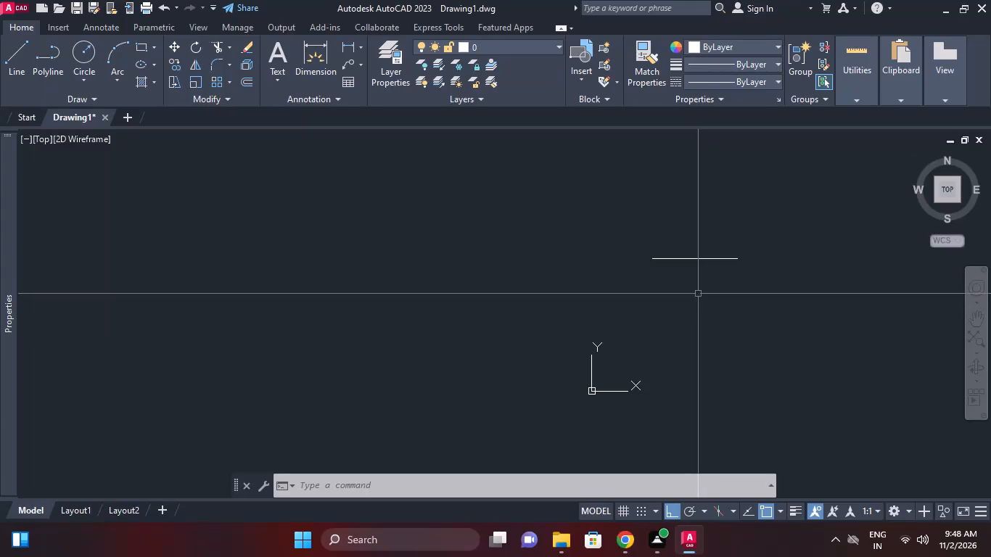
# Draw a vertical line 46 units long upward from the right end of the horizontal line.
pyautogui.click(16, 48)
pyautogui.moveTo(741, 287); pyautogui.dragTo(733, 308, button='middle')
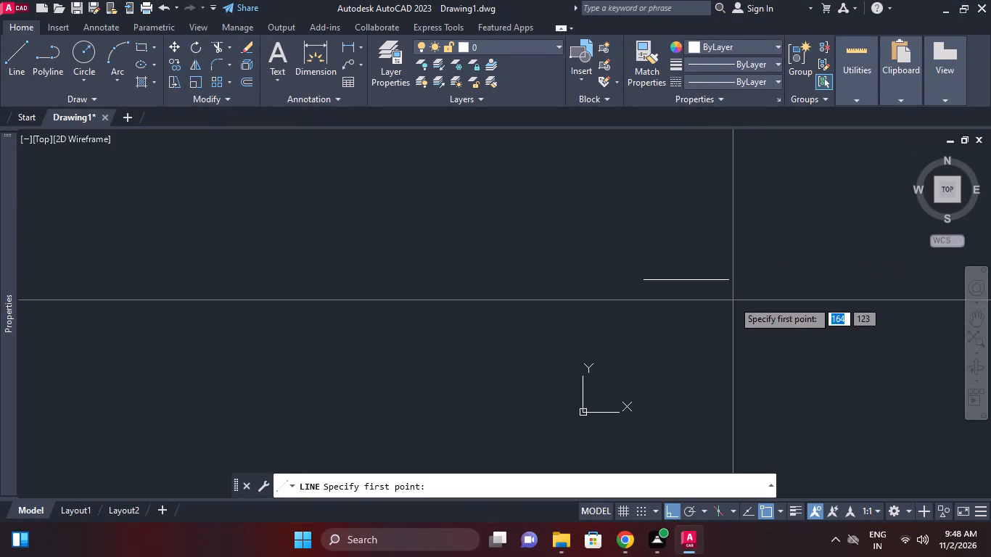
pyautogui.moveTo(731, 281); pyautogui.dragTo(728, 265)
pyautogui.write('46')
pyautogui.press('Return')
pyautogui.press('Return')
# Draw a second vertical line 46 units long upward from the left end of the horizontal line.
pyautogui.scroll(1, 723, 207)
pyautogui.moveTo(723, 206); pyautogui.dragTo(710, 217, button='middle')
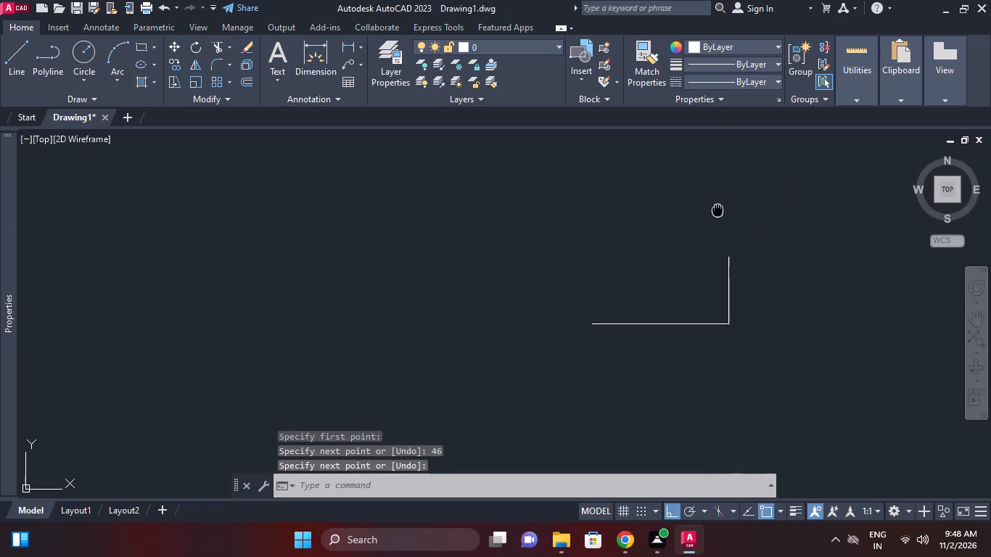
pyautogui.moveTo(710, 217); pyautogui.dragTo(685, 231, button='middle')
pyautogui.rightClick(733, 231)
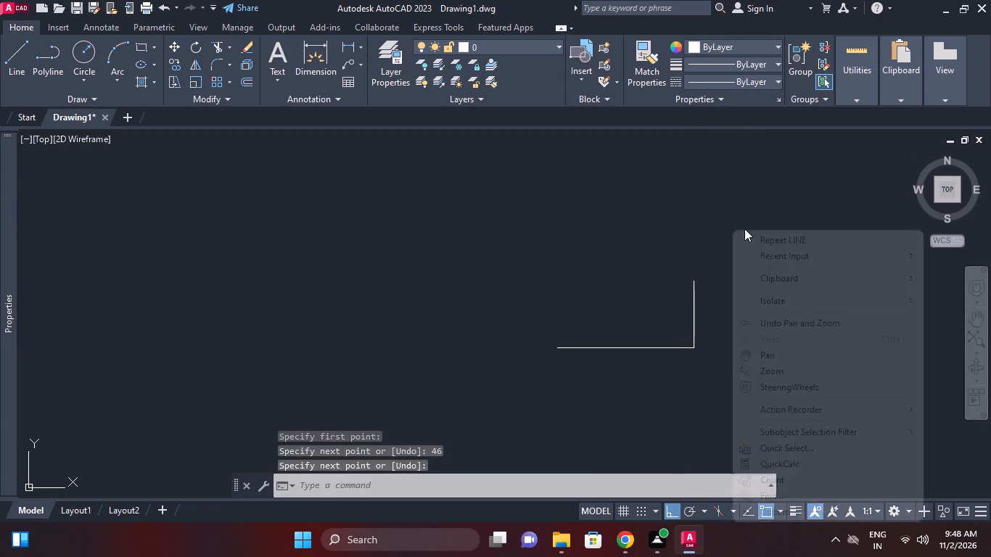
pyautogui.click(773, 239)
pyautogui.click(562, 347)
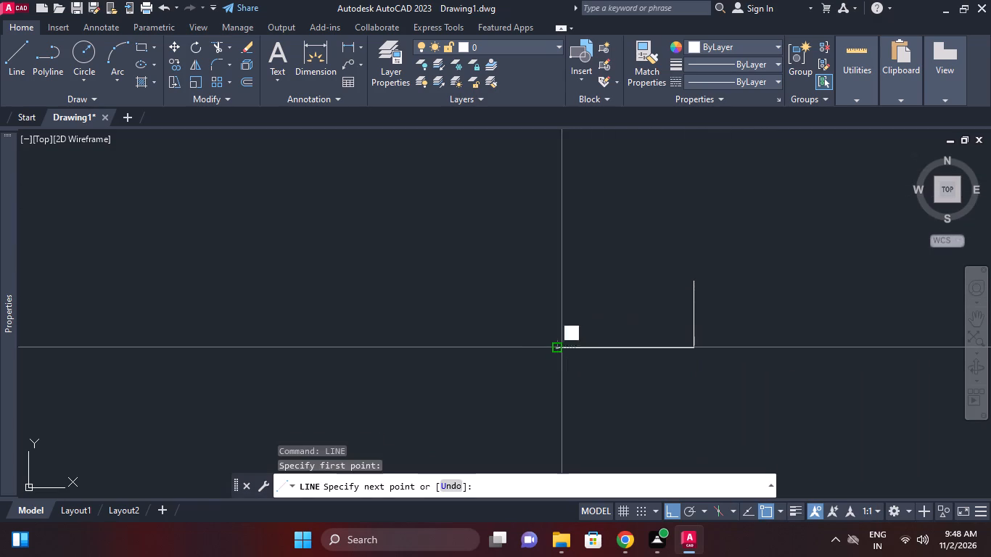
pyautogui.write('46')
pyautogui.press('Return')
pyautogui.press('Return')
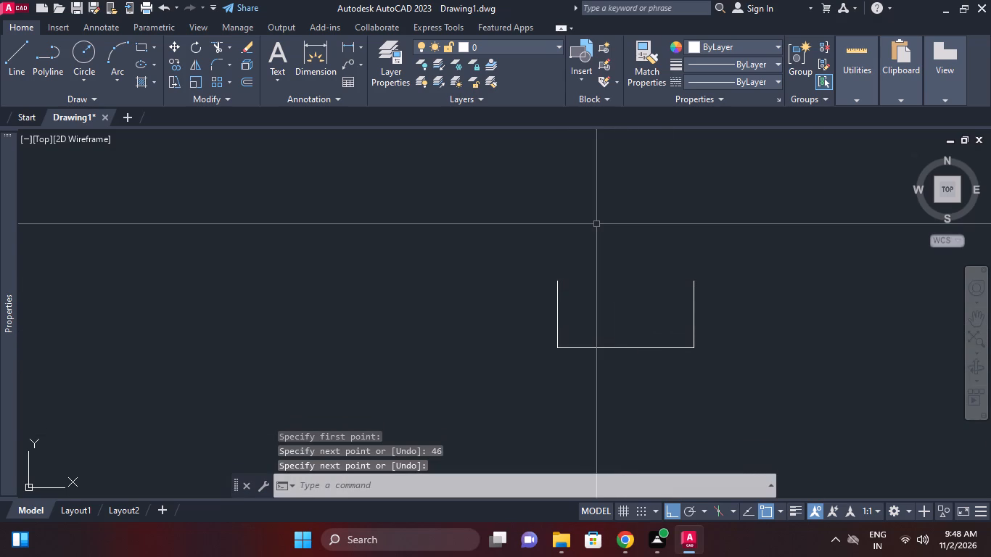
# Close the rectangle with a horizontal line joining the upper ends of the two vertical lines.
pyautogui.click(26, 62)
pyautogui.click(551, 280)
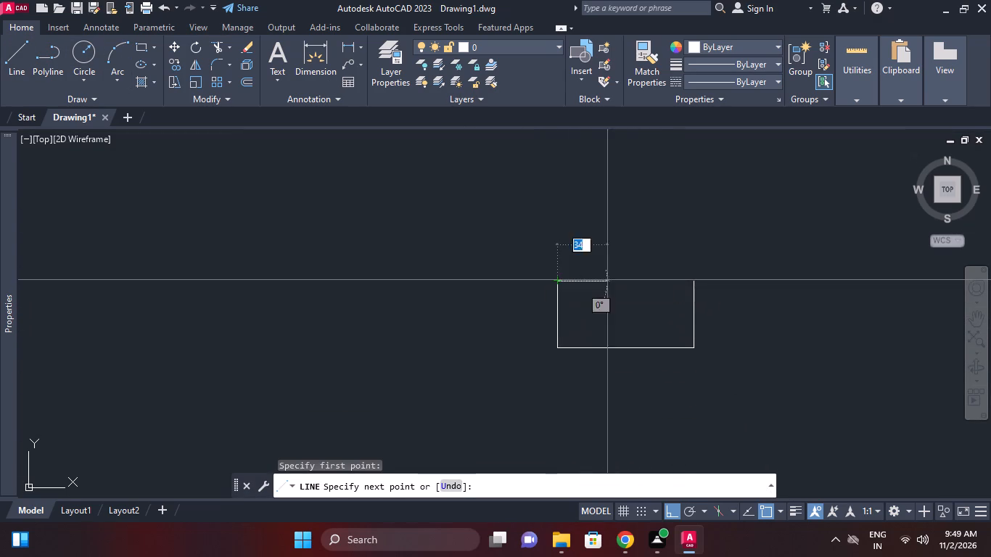
pyautogui.click(696, 280)
pyautogui.rightClick(695, 276)
pyautogui.click(728, 300)
# Offset the rectangle's top edge 39 units downward into the rectangle.
pyautogui.scroll(1, 684, 302)
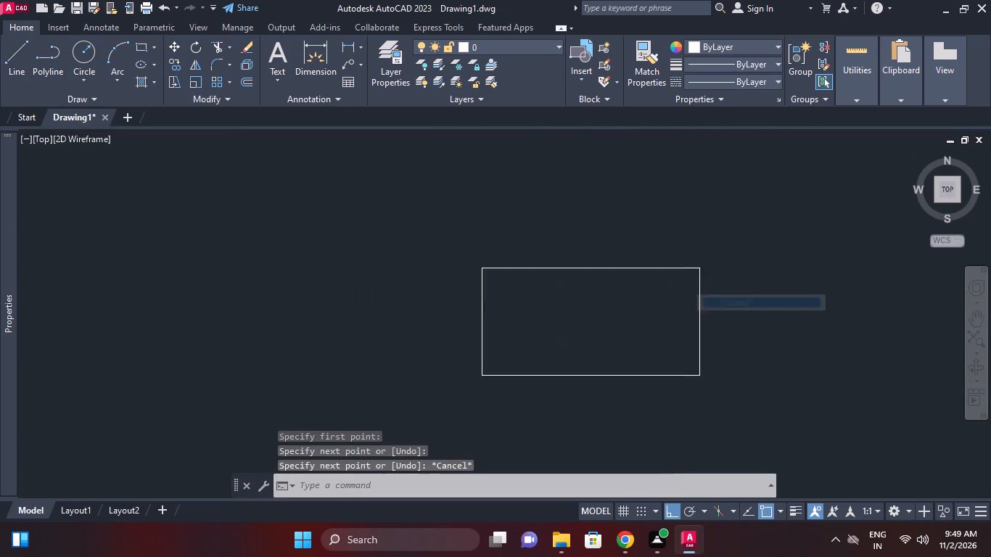
pyautogui.scroll(1, 684, 302)
pyautogui.moveTo(687, 331); pyautogui.dragTo(690, 323, button='middle')
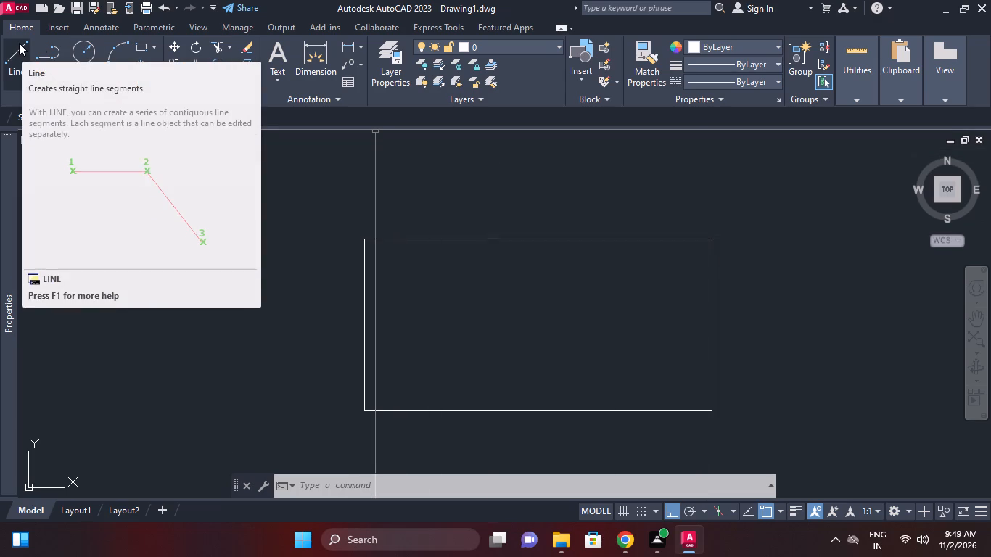
pyautogui.moveTo(505, 270); pyautogui.dragTo(534, 250, button='middle')
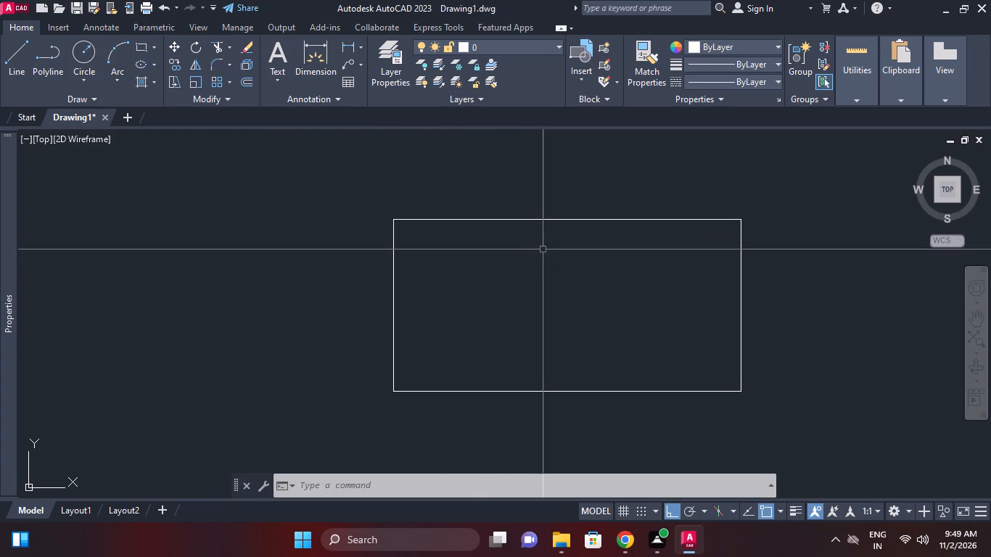
pyautogui.middleClick(575, 254)
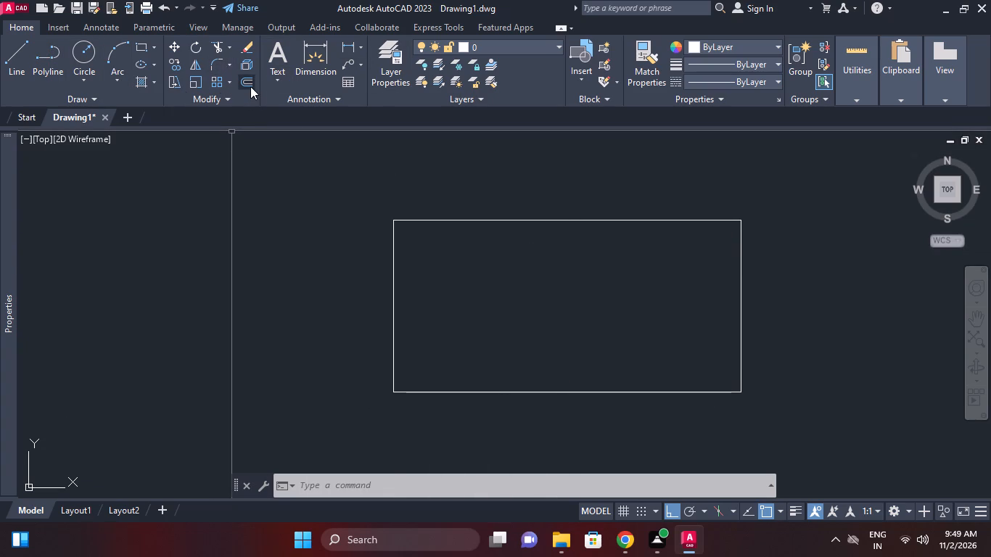
pyautogui.click(250, 86)
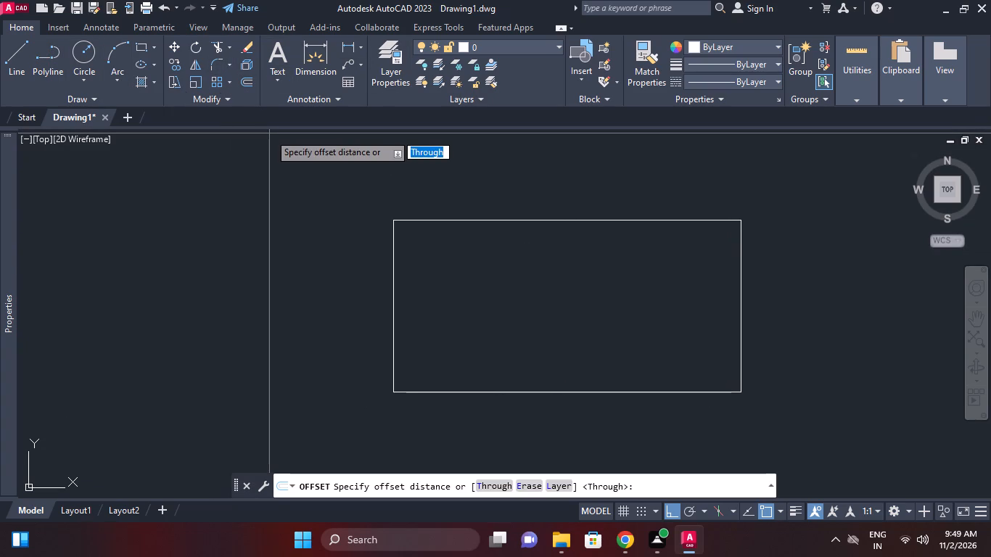
pyautogui.write('39')
pyautogui.press('Return')
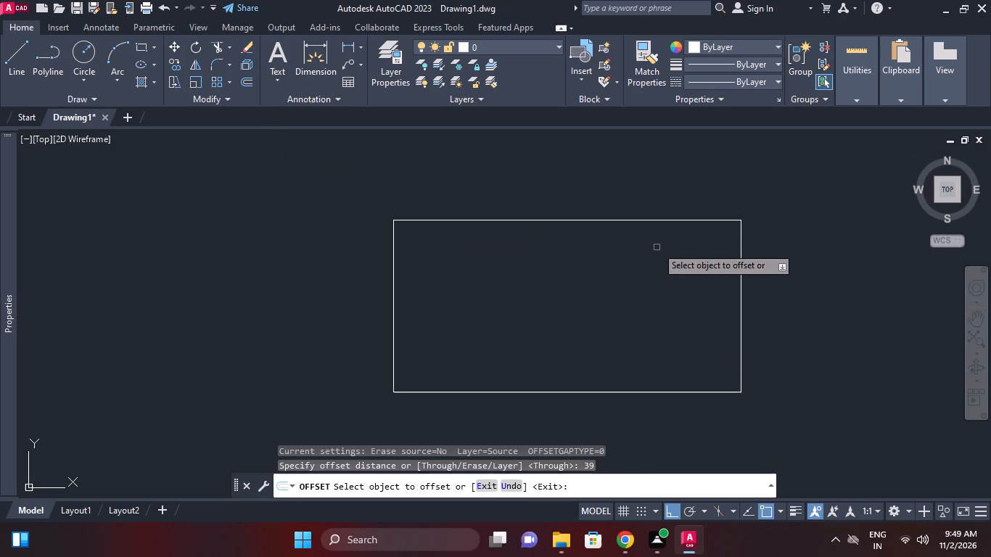
pyautogui.click(658, 220)
pyautogui.click(659, 259)
pyautogui.rightClick(823, 292)
pyautogui.click(842, 302)
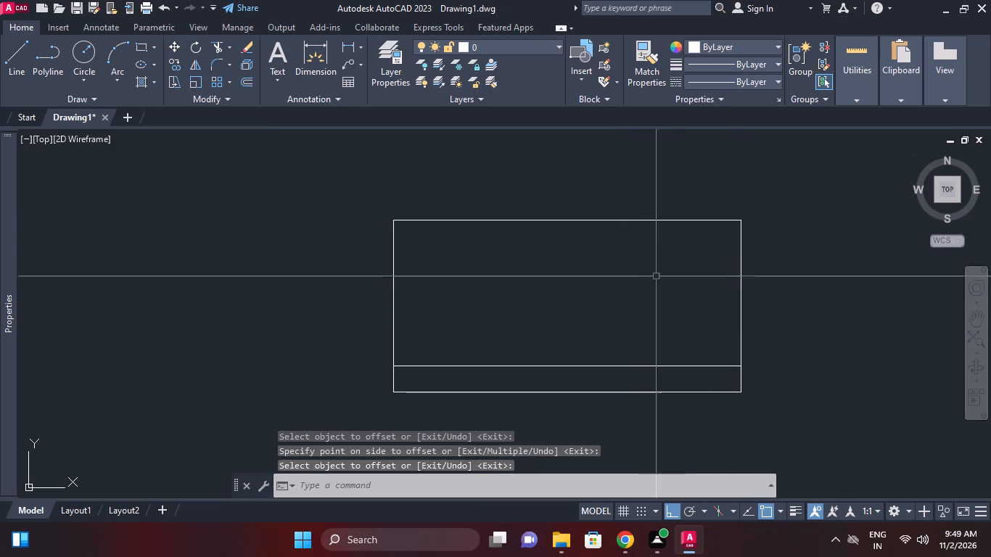
# Add a vertical linear dimension between the bottom edge and the offset line, placed outside the rectangle's right side.
pyautogui.moveTo(737, 297); pyautogui.dragTo(668, 252, button='middle')
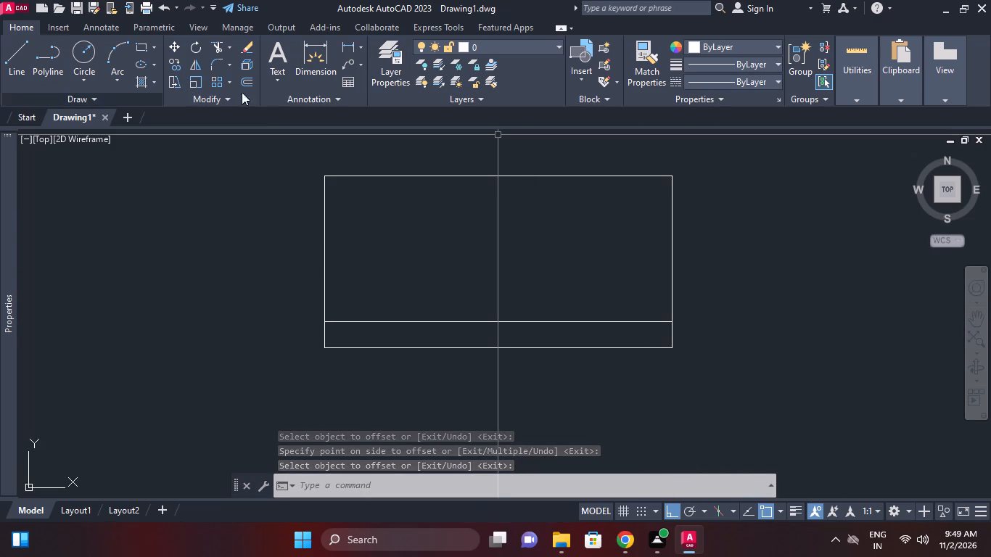
pyautogui.click(354, 48)
pyautogui.click(595, 348)
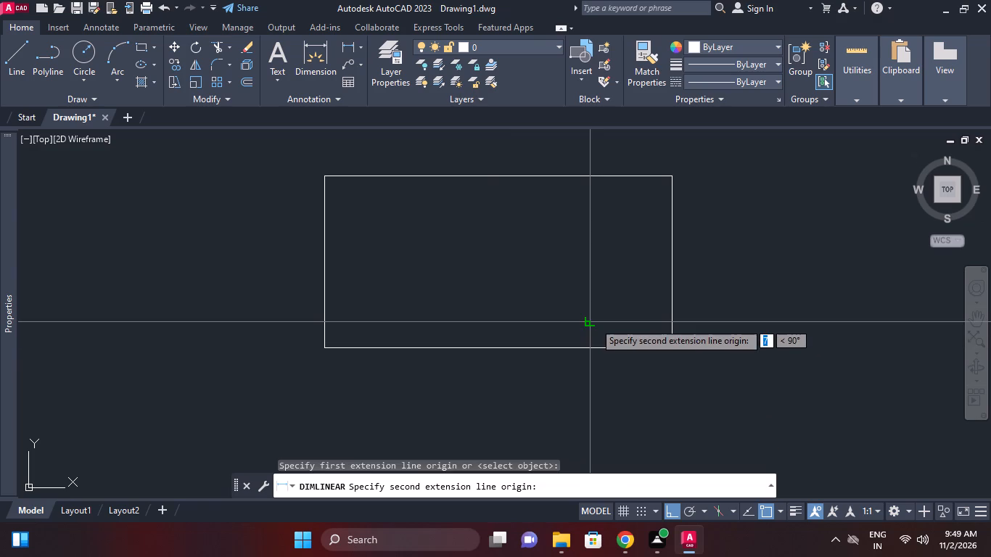
pyautogui.click(594, 322)
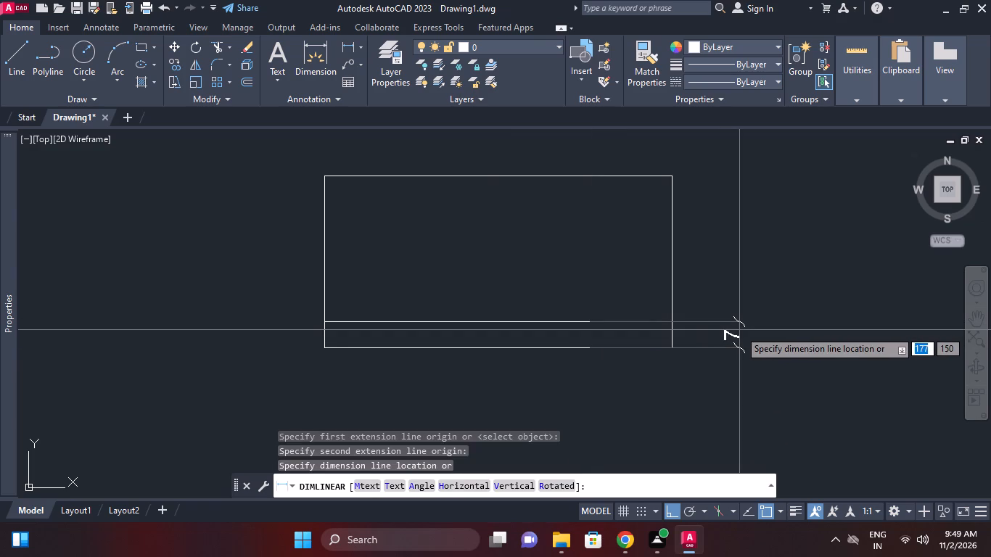
pyautogui.click(739, 330)
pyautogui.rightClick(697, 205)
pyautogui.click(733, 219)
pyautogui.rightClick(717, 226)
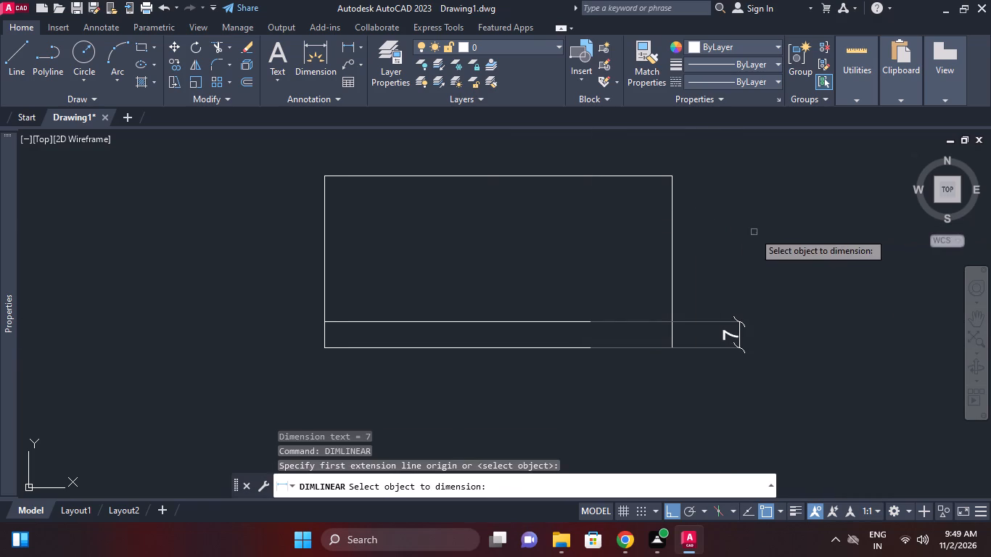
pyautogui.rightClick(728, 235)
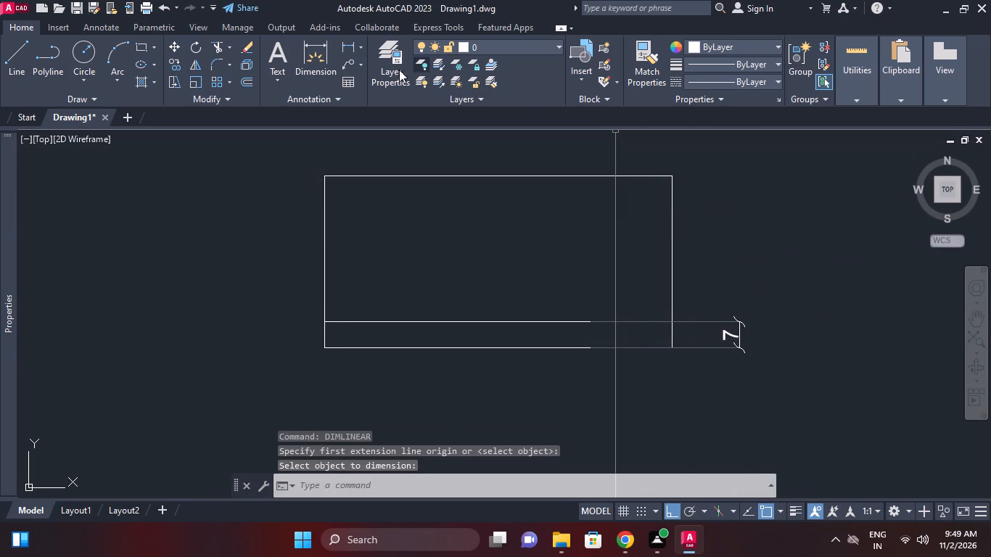
# Check the vertical distance from the offset line's right end to the rectangle's top right corner with a linear dimension preview.
pyautogui.click(353, 47)
pyautogui.click(675, 321)
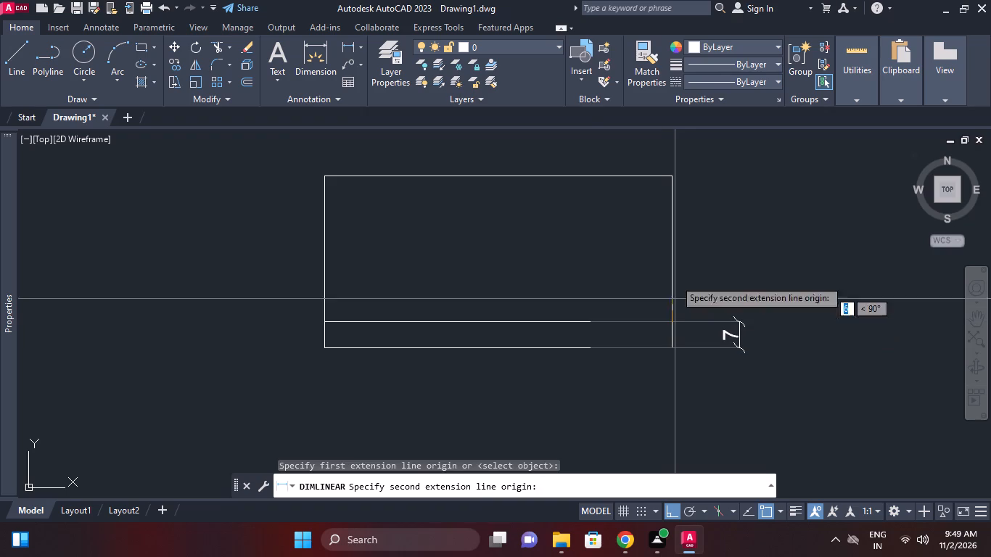
pyautogui.click(672, 176)
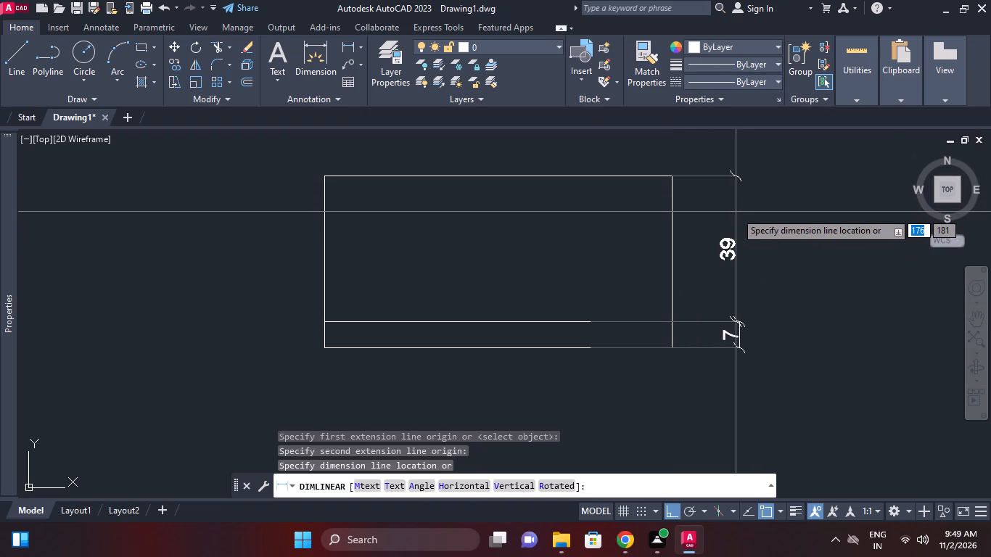
pyautogui.rightClick(736, 211)
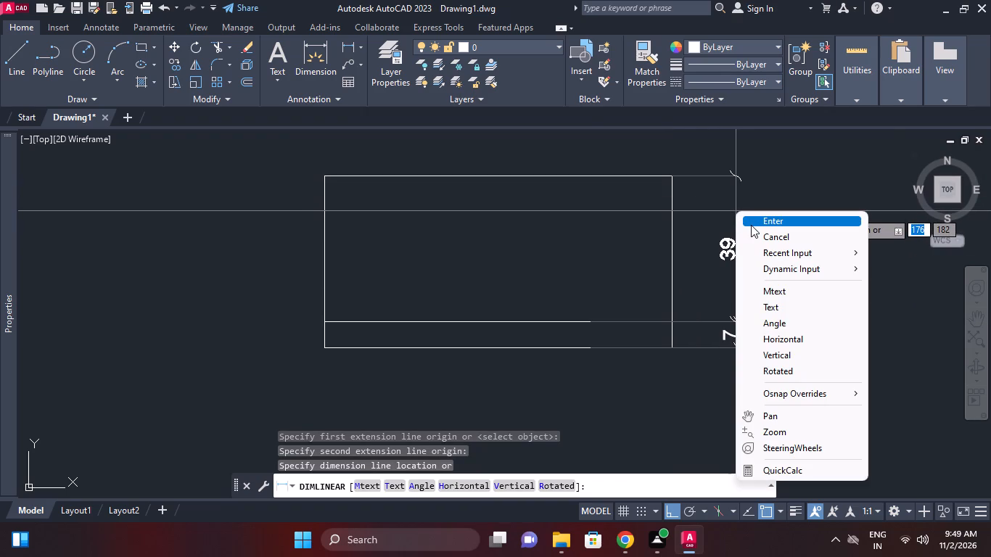
pyautogui.click(769, 235)
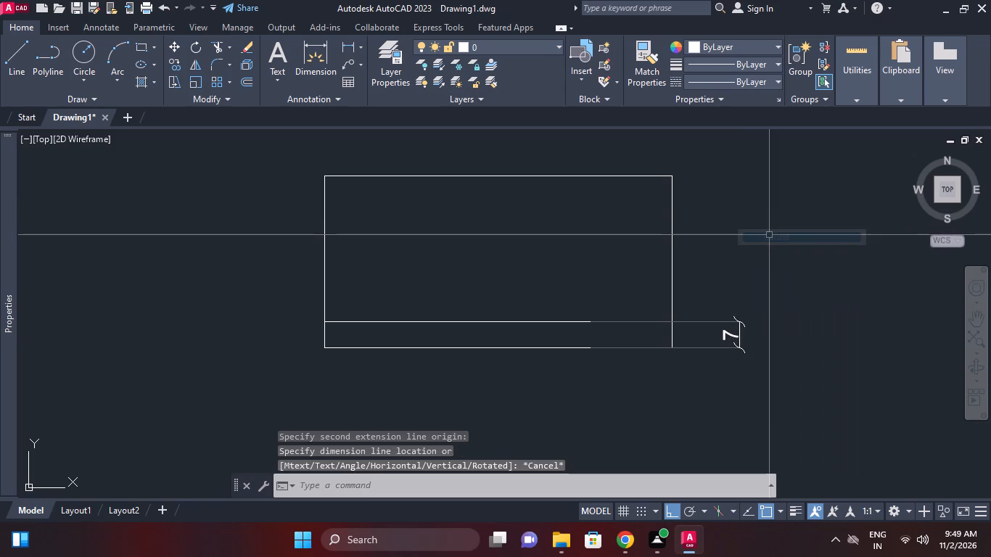
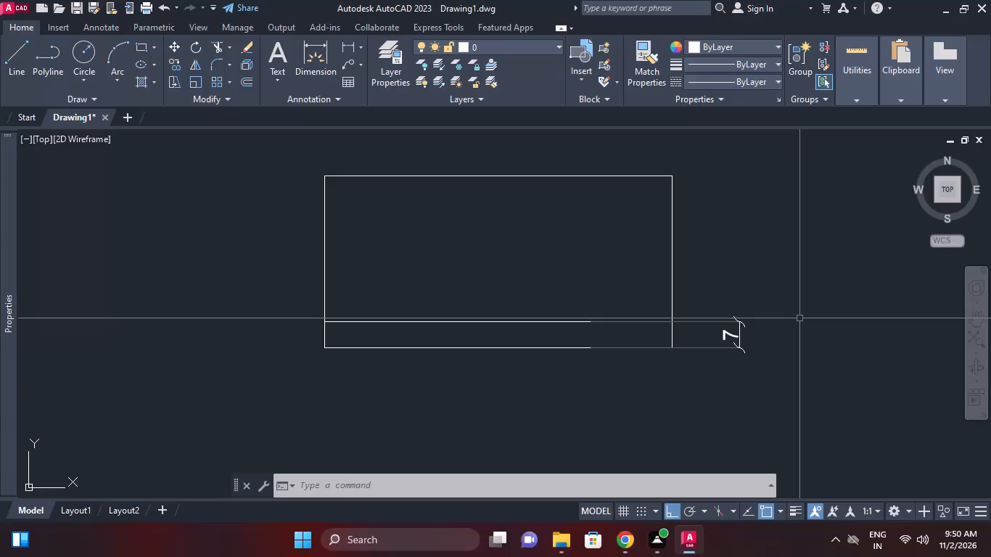
# Erase the whole rectangle profile together with its offset line and dimension.
pyautogui.moveTo(766, 385); pyautogui.dragTo(760, 378)
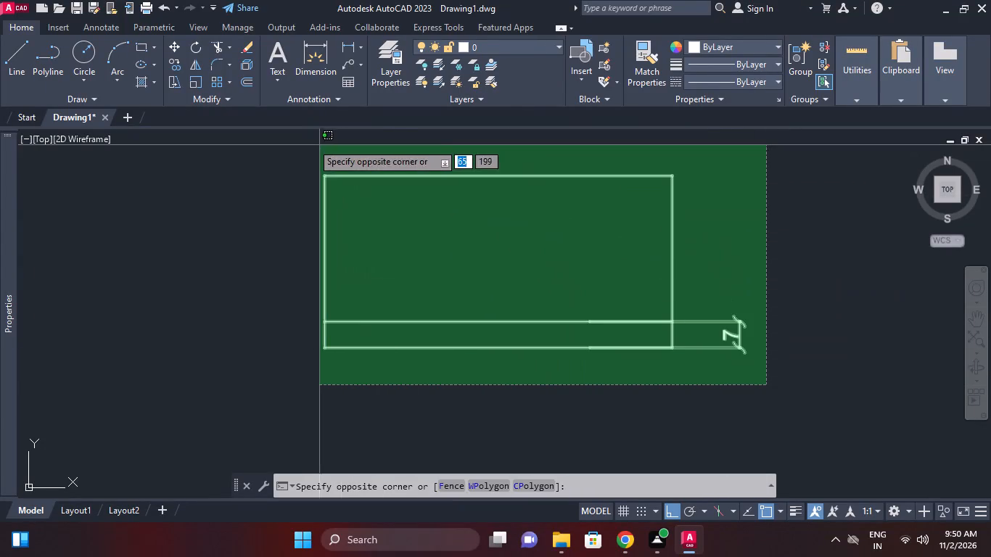
pyautogui.click(277, 138)
pyautogui.rightClick(276, 139)
pyautogui.click(318, 249)
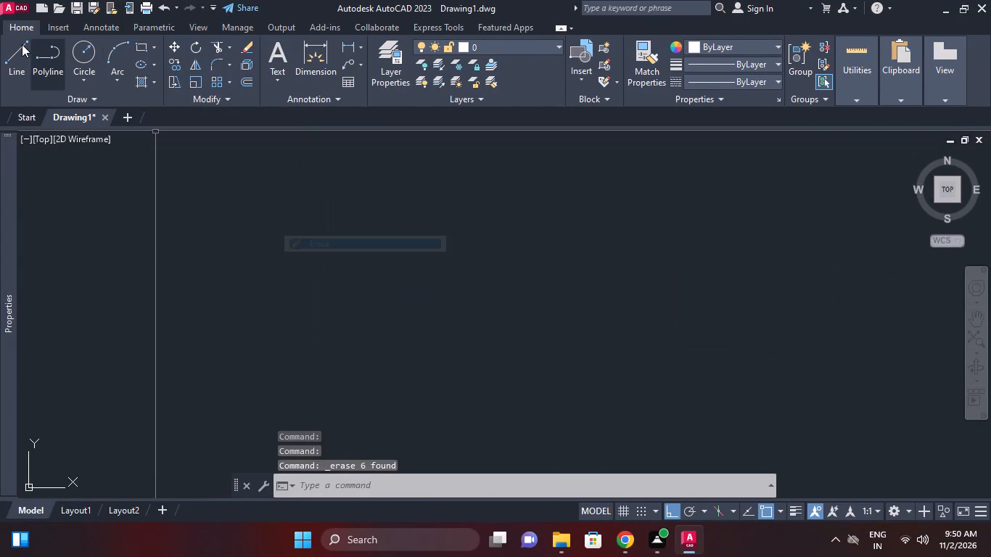
# Draw a horizontal line 93 units long running rightward in the empty drawing area.
pyautogui.click(22, 44)
pyautogui.click(464, 269)
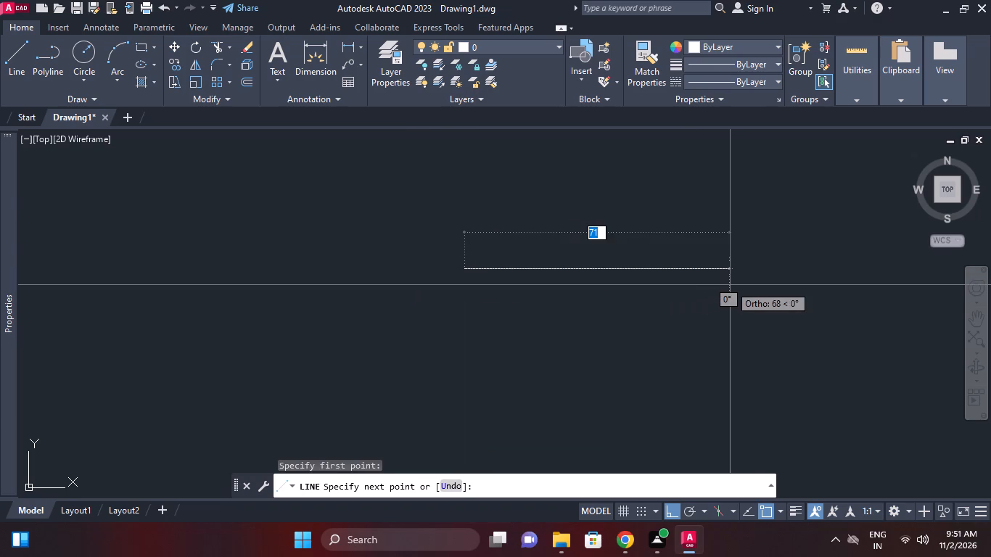
pyautogui.press('7')
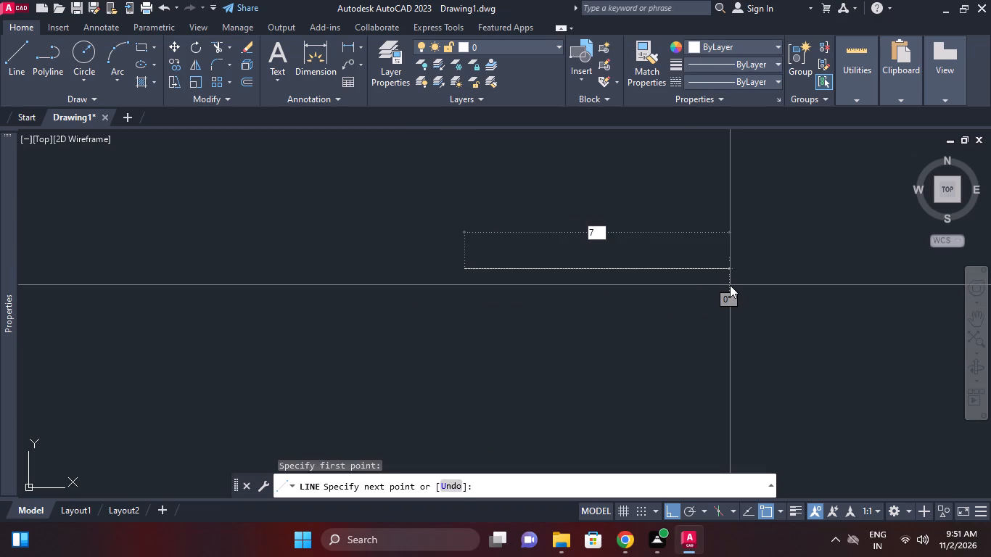
pyautogui.press('BackSpace')
pyautogui.write('93')
pyautogui.press('Return')
pyautogui.press('Return')
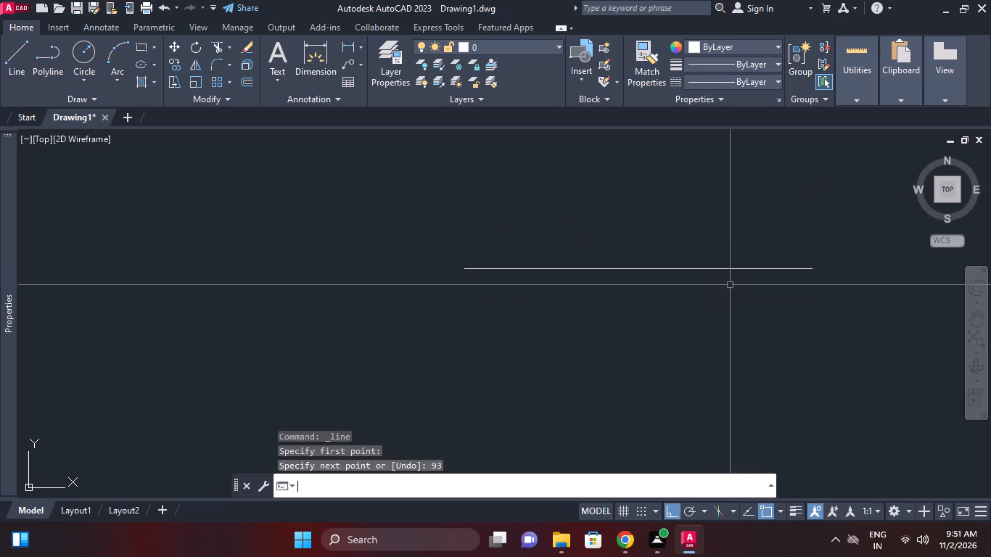
# Draw a vertical line 39 units upward from the horizontal line's right end.
pyautogui.moveTo(670, 257); pyautogui.dragTo(617, 257, button='middle')
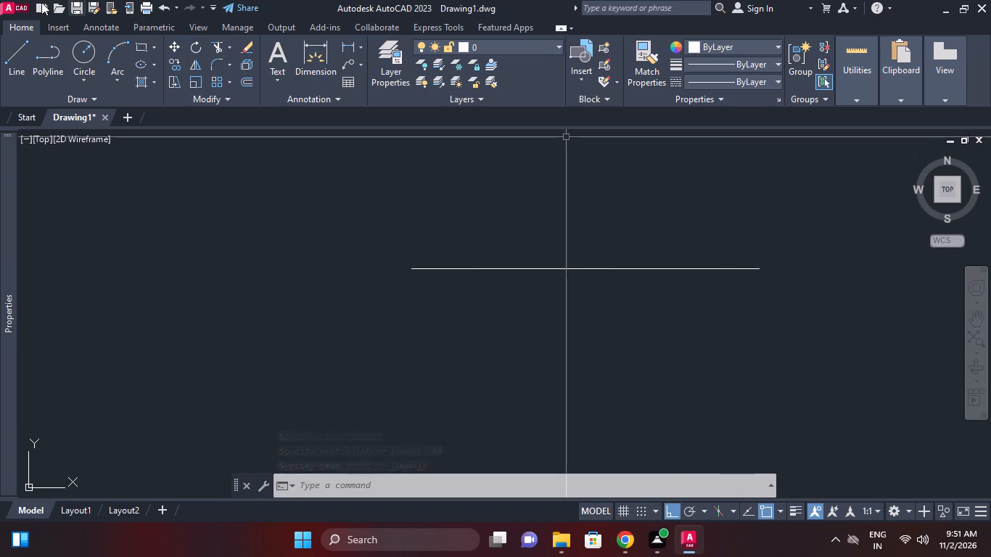
pyautogui.click(16, 57)
pyautogui.click(763, 267)
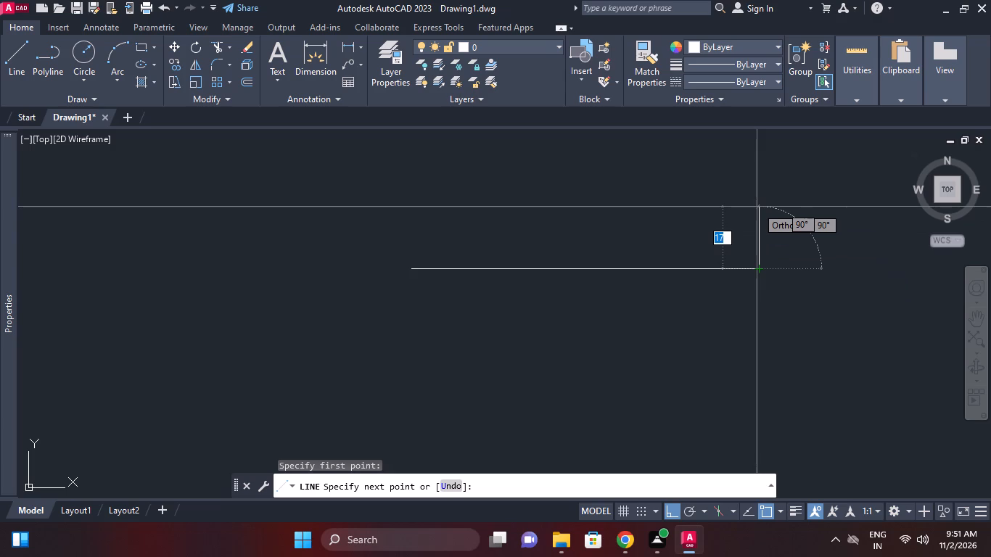
pyautogui.write('39')
pyautogui.press('Return')
pyautogui.press('Return')
# Draw a vertical line 39 units upward from the horizontal line's left end.
pyautogui.scroll(-2, 757, 207)
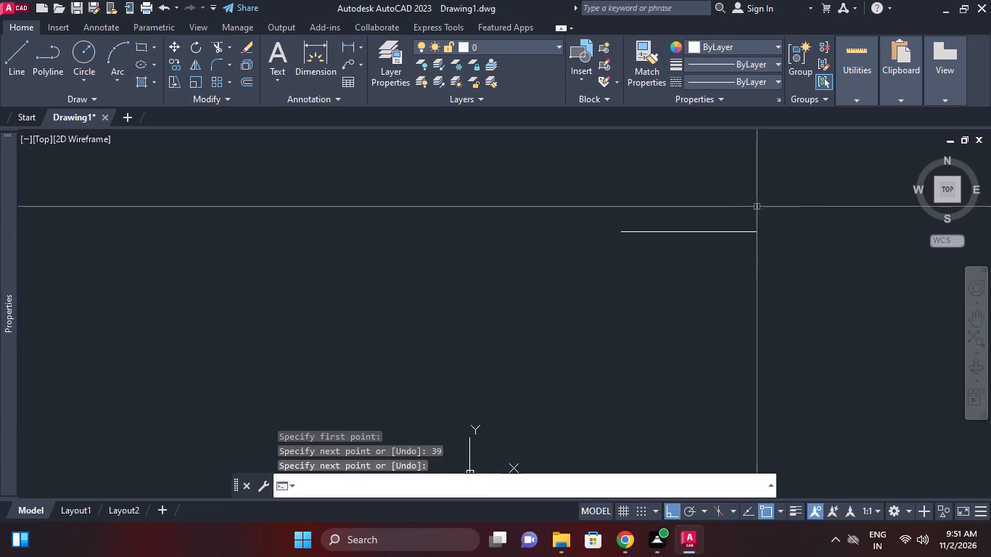
pyautogui.rightClick(446, 152)
pyautogui.click(503, 167)
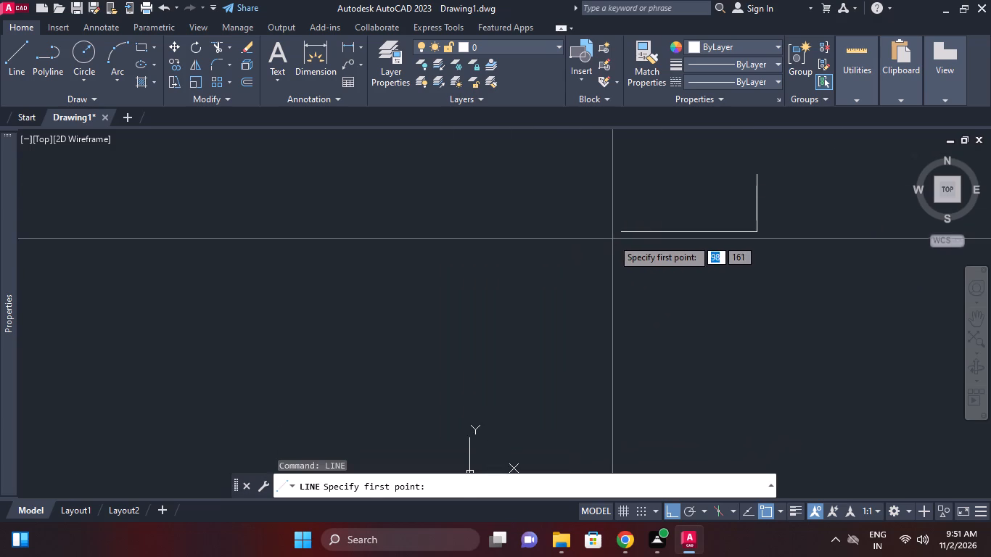
pyautogui.click(617, 234)
pyautogui.write('39')
pyautogui.press('Return')
pyautogui.press('Return')
# Close the rectangle with a horizontal line joining the upper ends of the two vertical lines.
pyautogui.rightClick(627, 158)
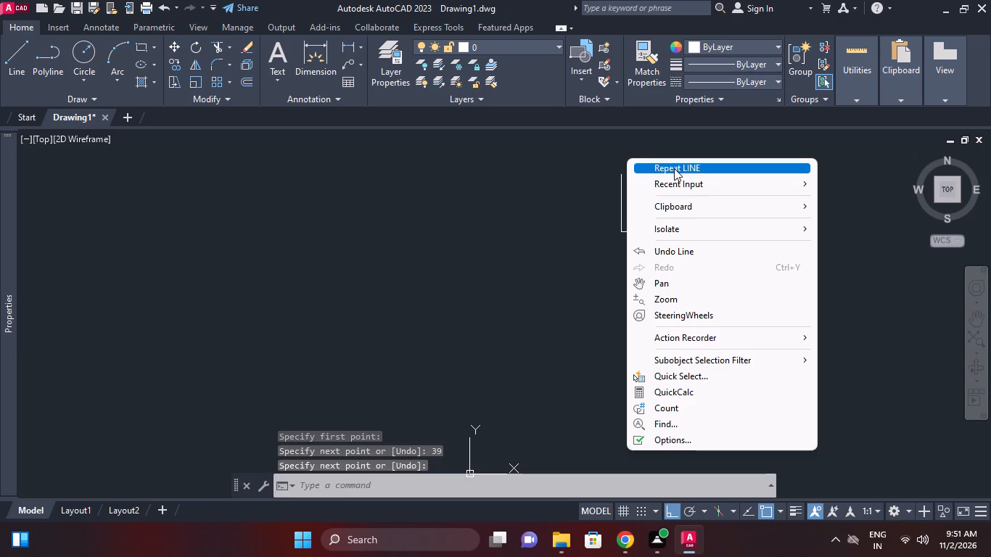
pyautogui.click(674, 168)
pyautogui.click(622, 174)
pyautogui.click(759, 178)
pyautogui.rightClick(767, 176)
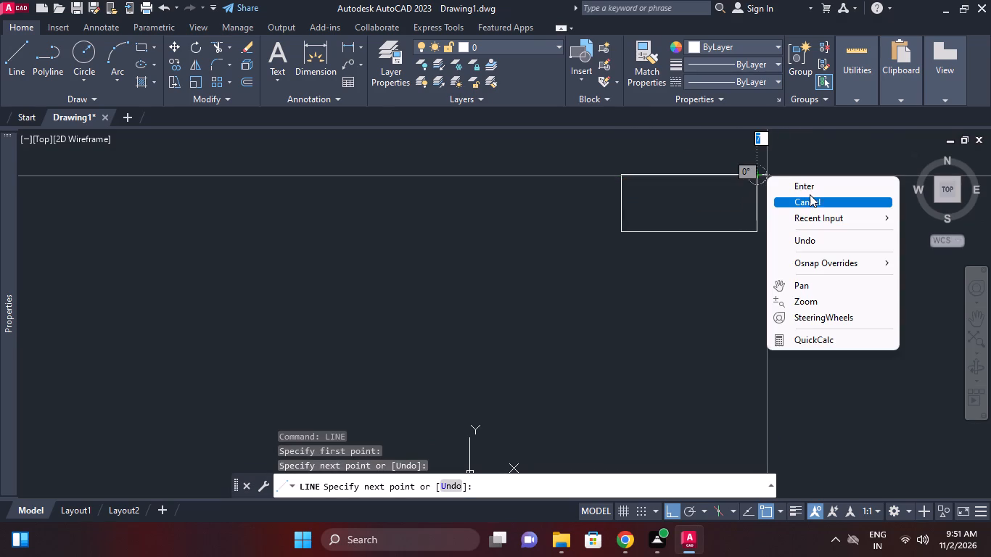
pyautogui.click(810, 200)
# Offset the rectangle's bottom edge 2 units downward, outside the rectangle.
pyautogui.moveTo(809, 224); pyautogui.dragTo(818, 139, button='middle')
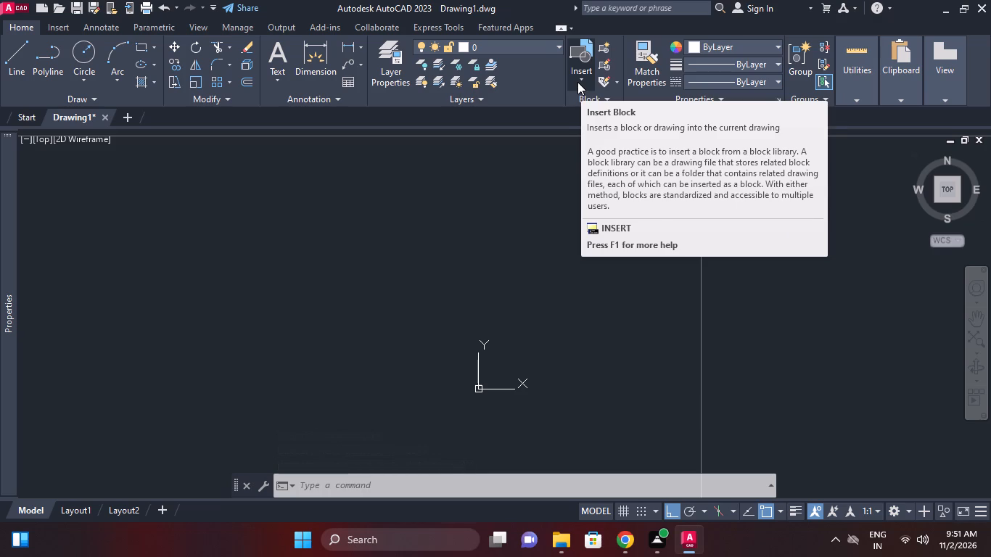
pyautogui.scroll(1, 735, 154)
pyautogui.moveTo(735, 154); pyautogui.dragTo(673, 222, button='middle')
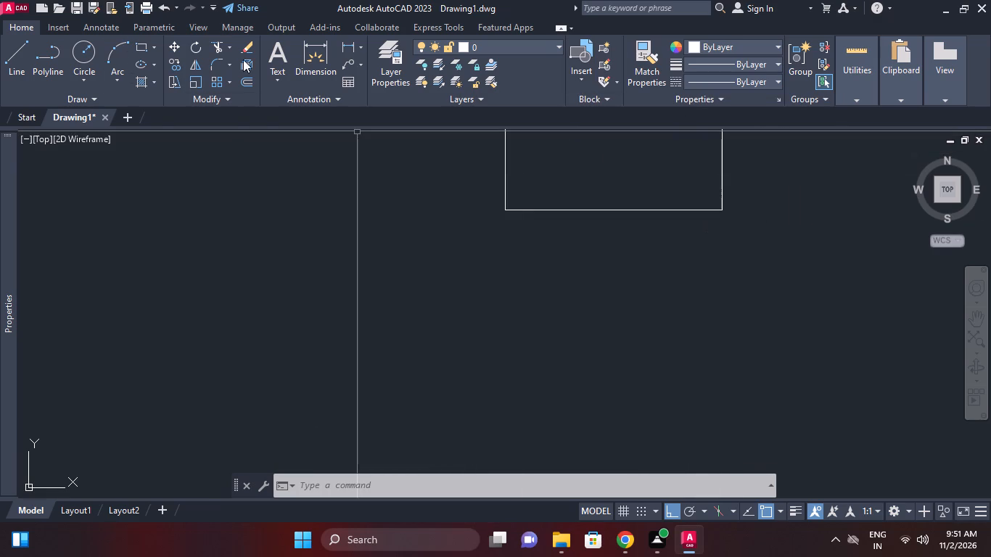
pyautogui.click(244, 78)
pyautogui.press('2')
pyautogui.press('Return')
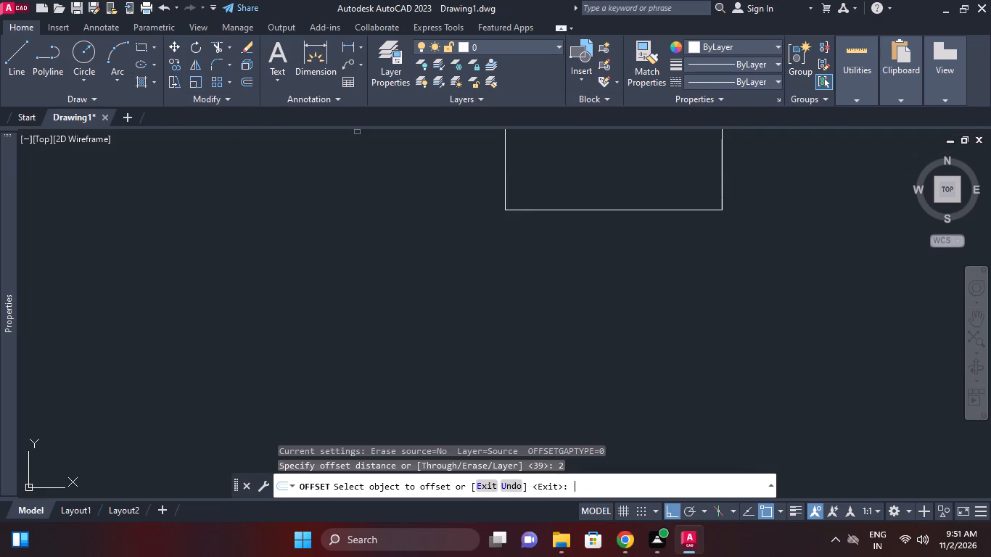
pyautogui.click(658, 211)
pyautogui.click(654, 240)
pyautogui.rightClick(762, 204)
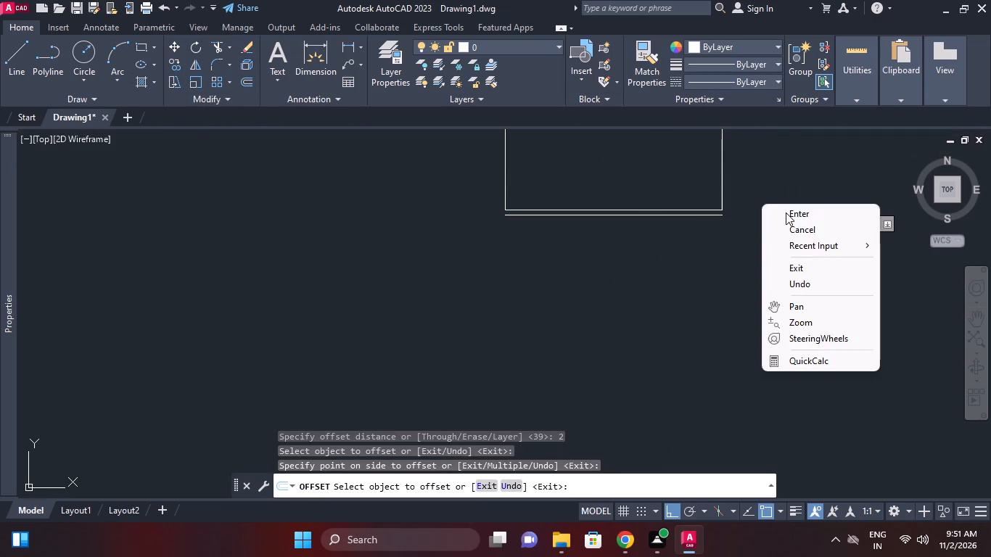
pyautogui.click(786, 213)
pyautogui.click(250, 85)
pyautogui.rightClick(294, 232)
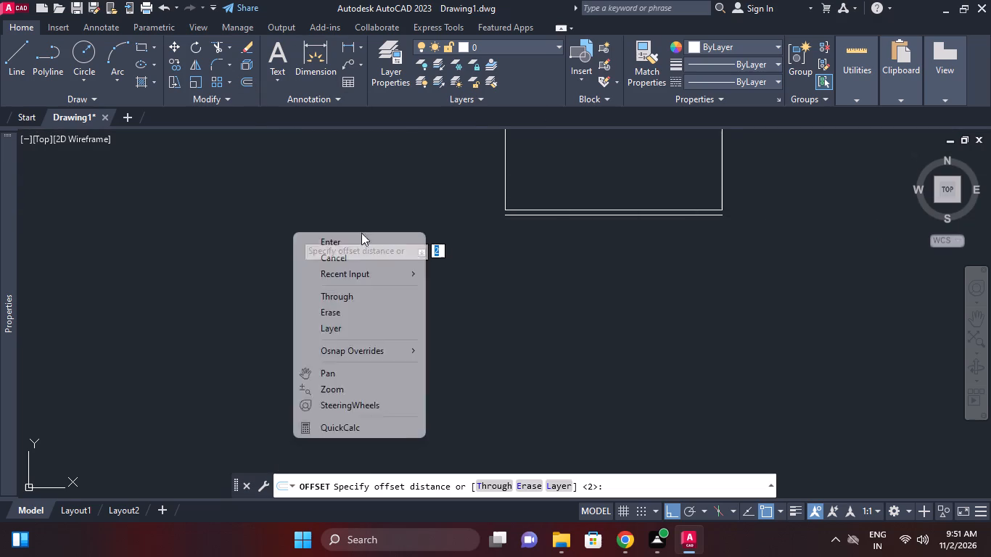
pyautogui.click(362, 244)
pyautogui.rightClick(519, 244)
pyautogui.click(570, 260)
# Offset the rectangle's bottom edge 7 units downward, below the first offset line.
pyautogui.rightClick(494, 255)
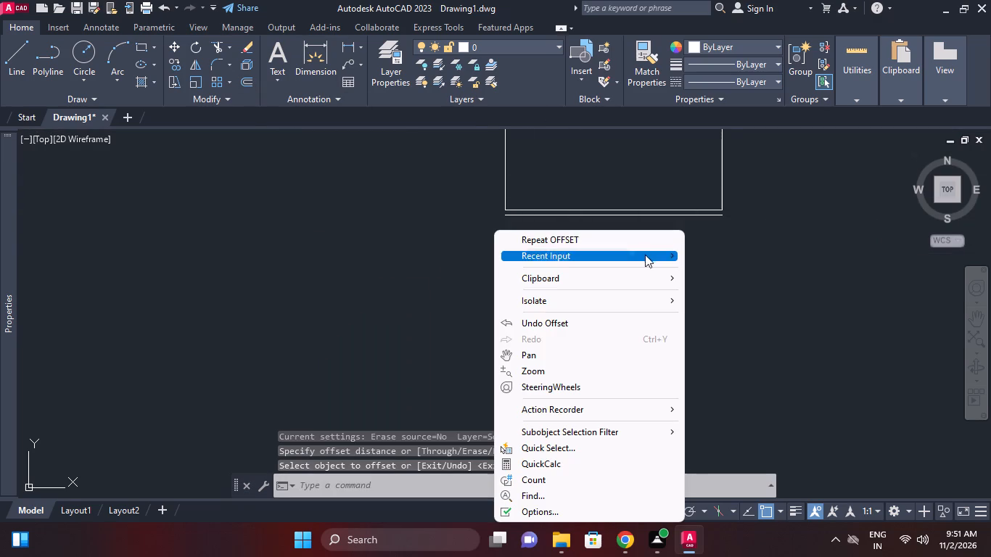
pyautogui.click(632, 241)
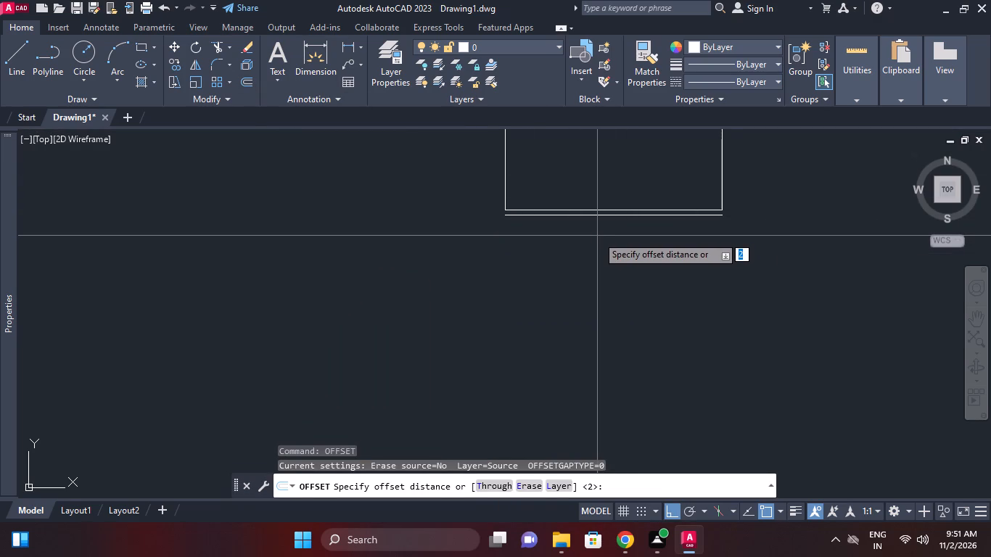
pyautogui.press('7')
pyautogui.press('Return')
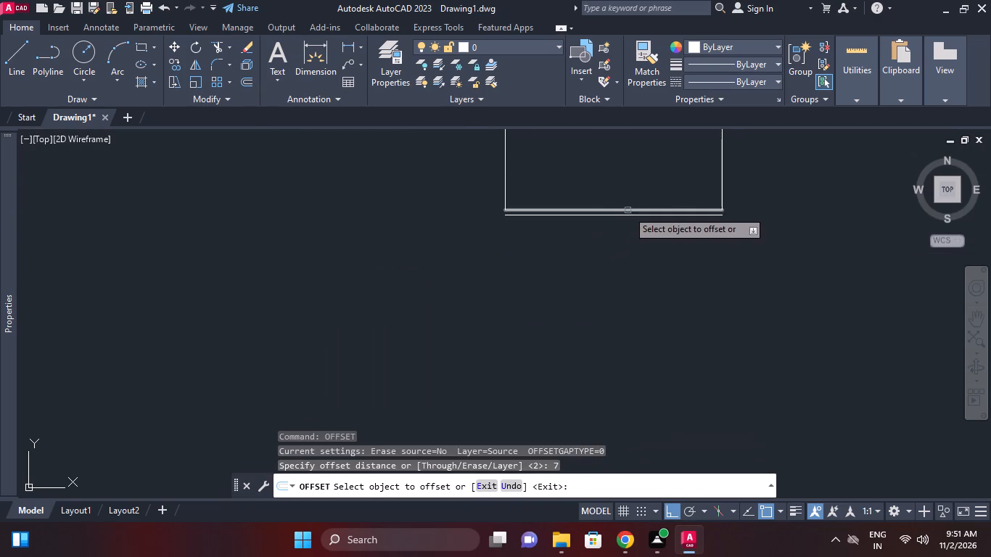
pyautogui.click(628, 210)
pyautogui.click(632, 231)
pyautogui.rightClick(772, 188)
pyautogui.click(781, 193)
# Draw a vertical line joining the right ends of the two offset lines below the rectangle.
pyautogui.scroll(1, 720, 195)
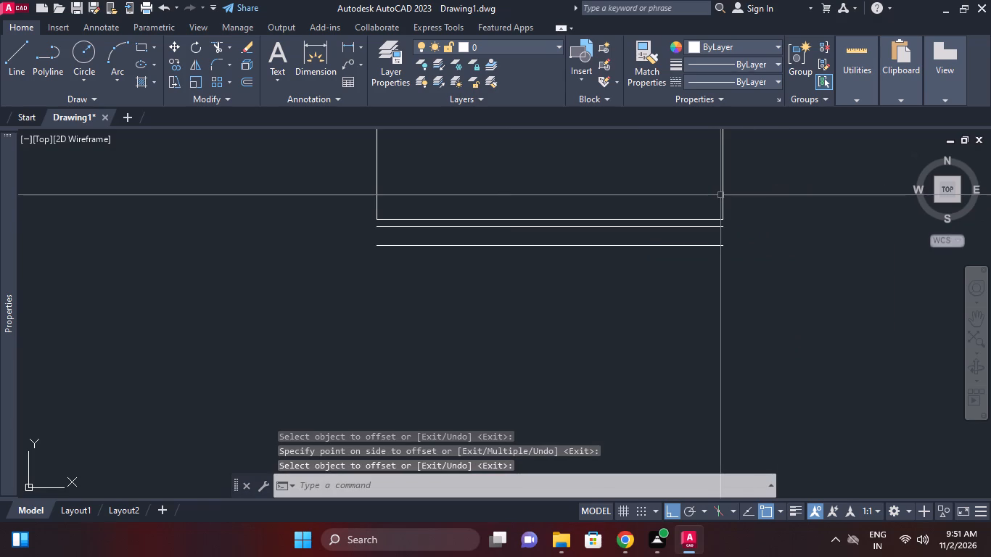
pyautogui.moveTo(722, 198); pyautogui.dragTo(722, 210, button='middle')
pyautogui.middleClick(736, 278)
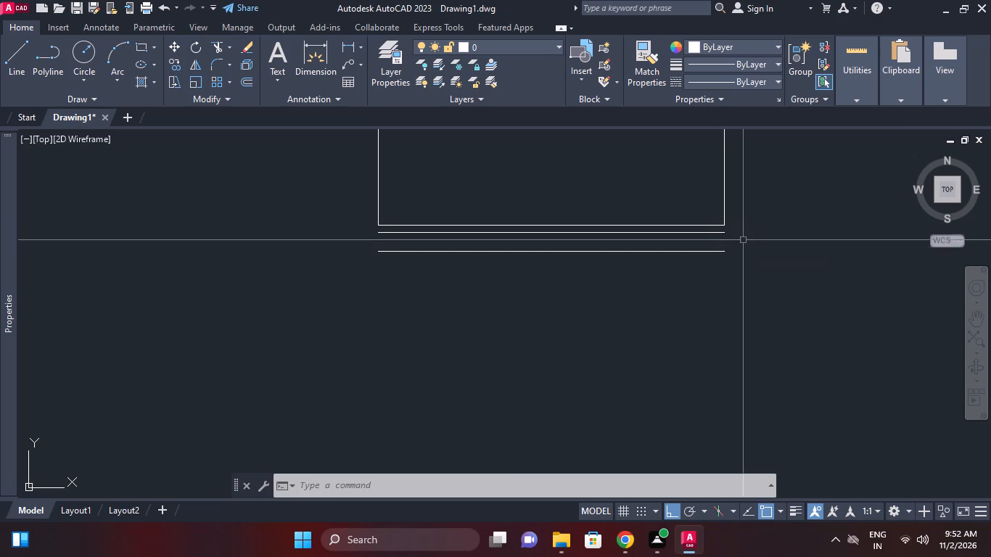
pyautogui.scroll(1, 738, 236)
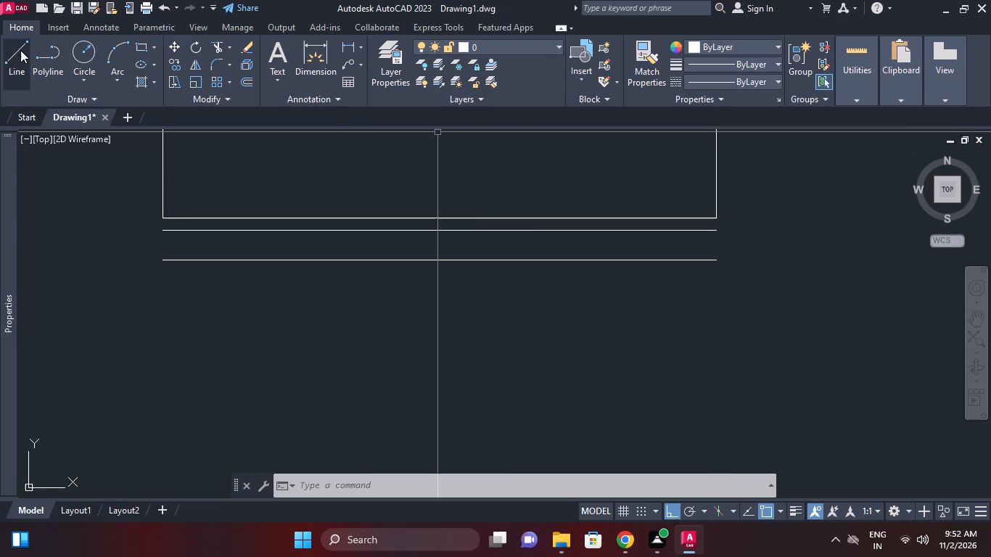
pyautogui.click(20, 50)
pyautogui.click(719, 231)
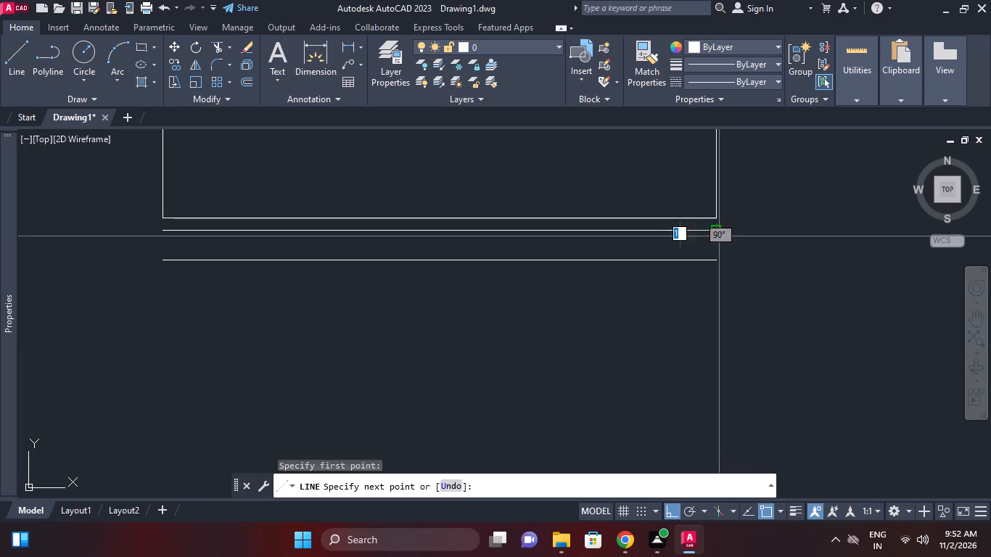
pyautogui.click(718, 262)
pyautogui.rightClick(812, 236)
pyautogui.click(842, 237)
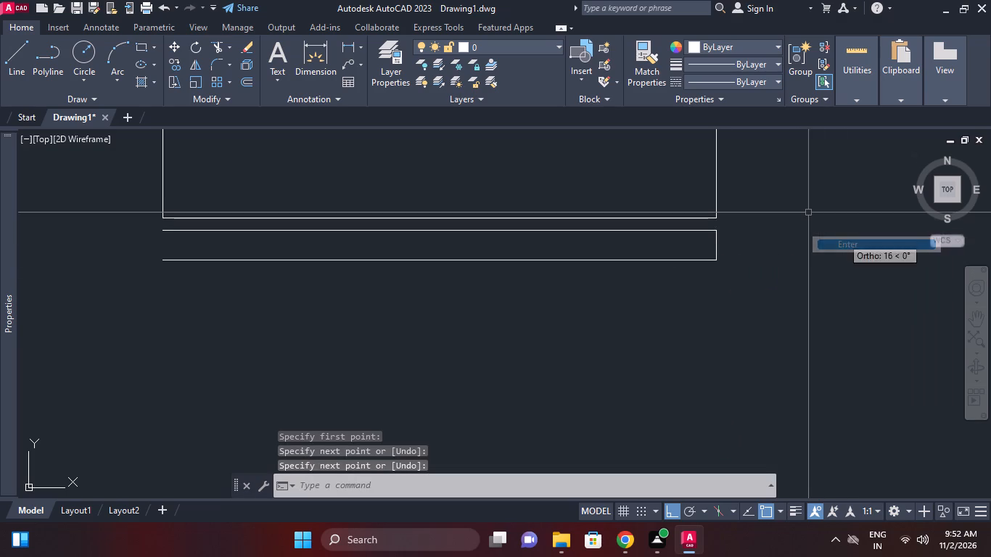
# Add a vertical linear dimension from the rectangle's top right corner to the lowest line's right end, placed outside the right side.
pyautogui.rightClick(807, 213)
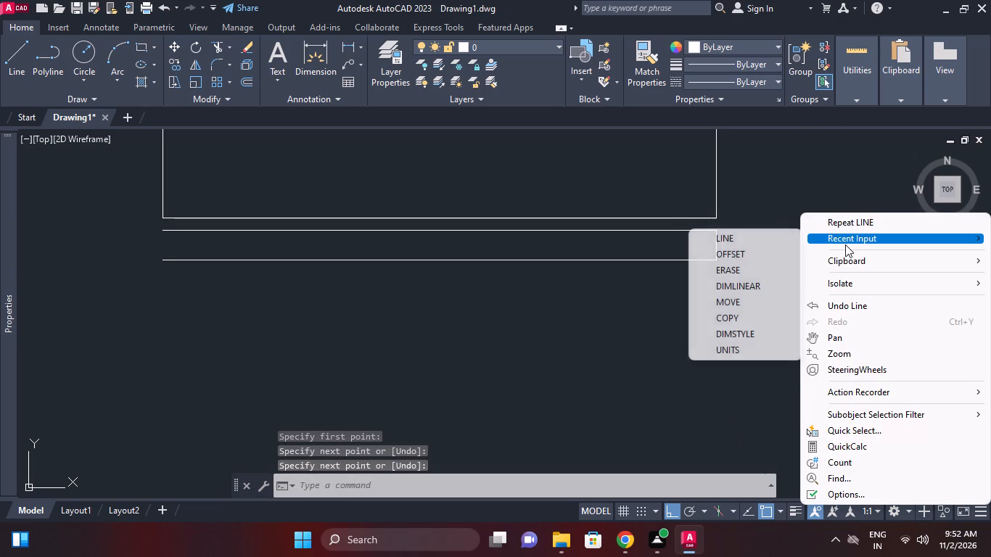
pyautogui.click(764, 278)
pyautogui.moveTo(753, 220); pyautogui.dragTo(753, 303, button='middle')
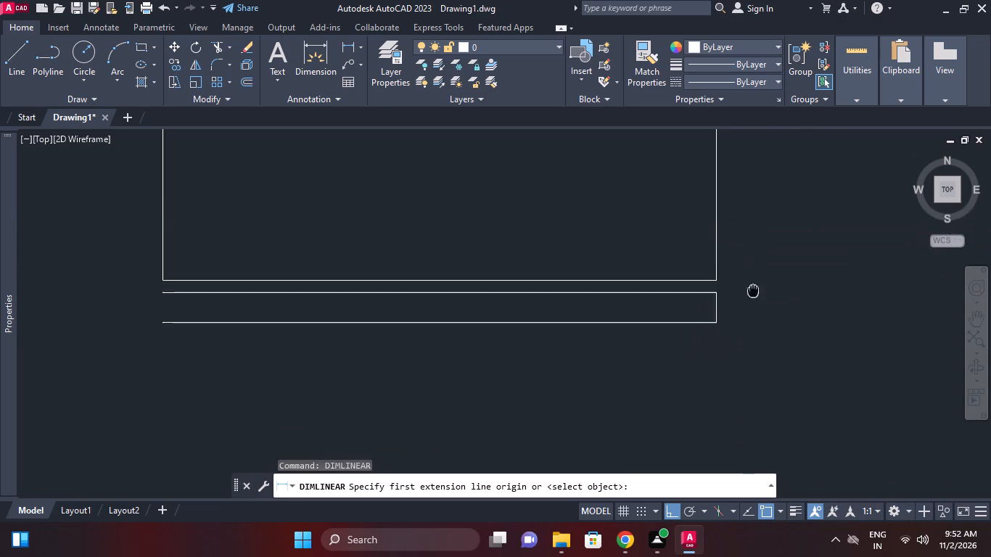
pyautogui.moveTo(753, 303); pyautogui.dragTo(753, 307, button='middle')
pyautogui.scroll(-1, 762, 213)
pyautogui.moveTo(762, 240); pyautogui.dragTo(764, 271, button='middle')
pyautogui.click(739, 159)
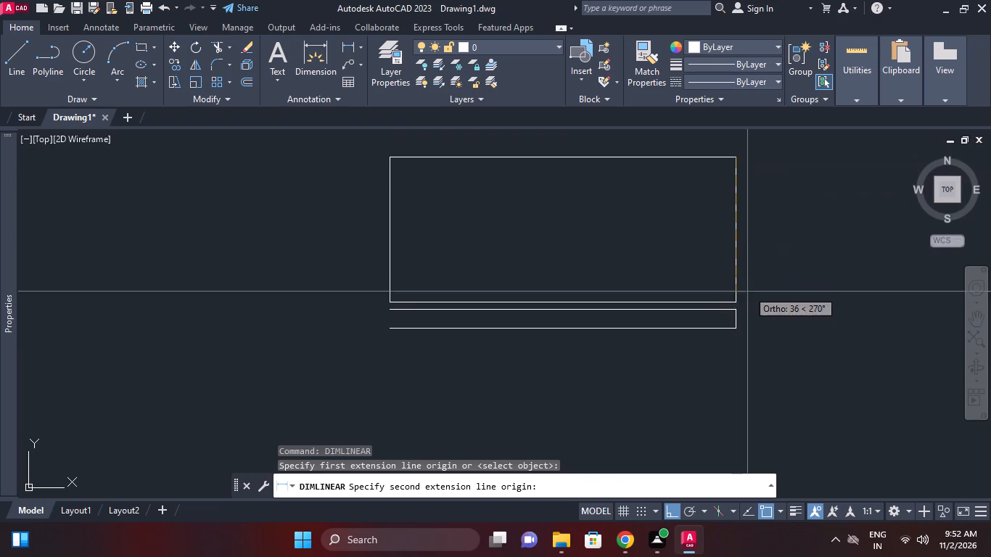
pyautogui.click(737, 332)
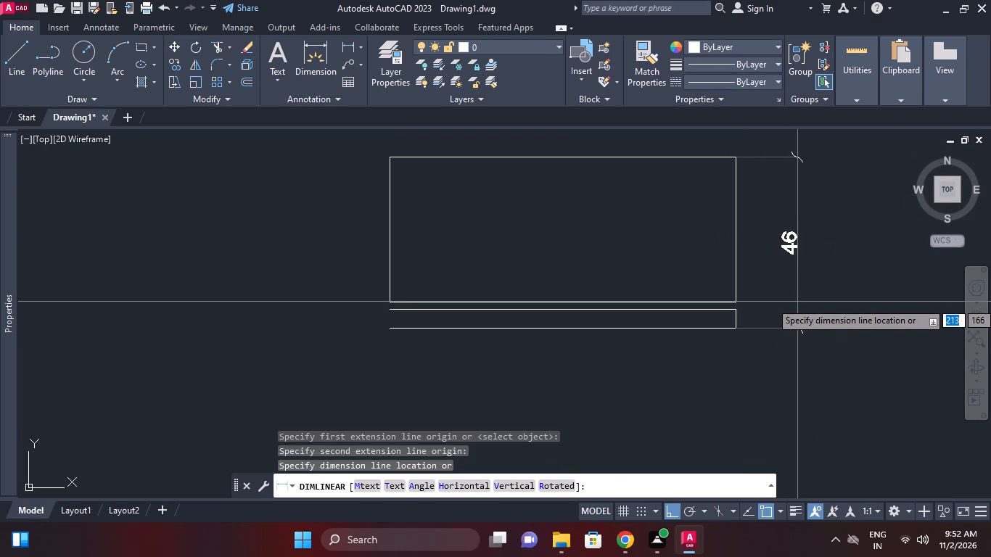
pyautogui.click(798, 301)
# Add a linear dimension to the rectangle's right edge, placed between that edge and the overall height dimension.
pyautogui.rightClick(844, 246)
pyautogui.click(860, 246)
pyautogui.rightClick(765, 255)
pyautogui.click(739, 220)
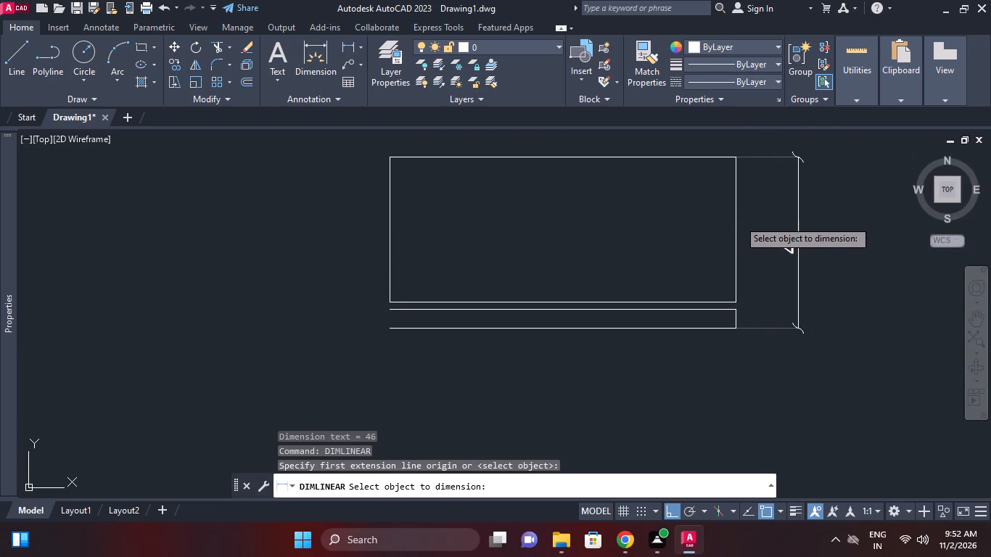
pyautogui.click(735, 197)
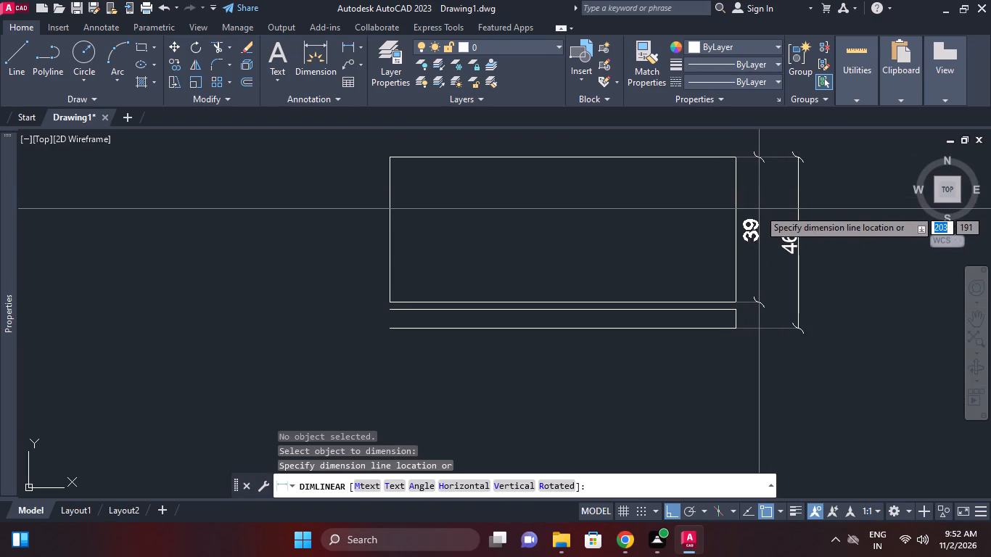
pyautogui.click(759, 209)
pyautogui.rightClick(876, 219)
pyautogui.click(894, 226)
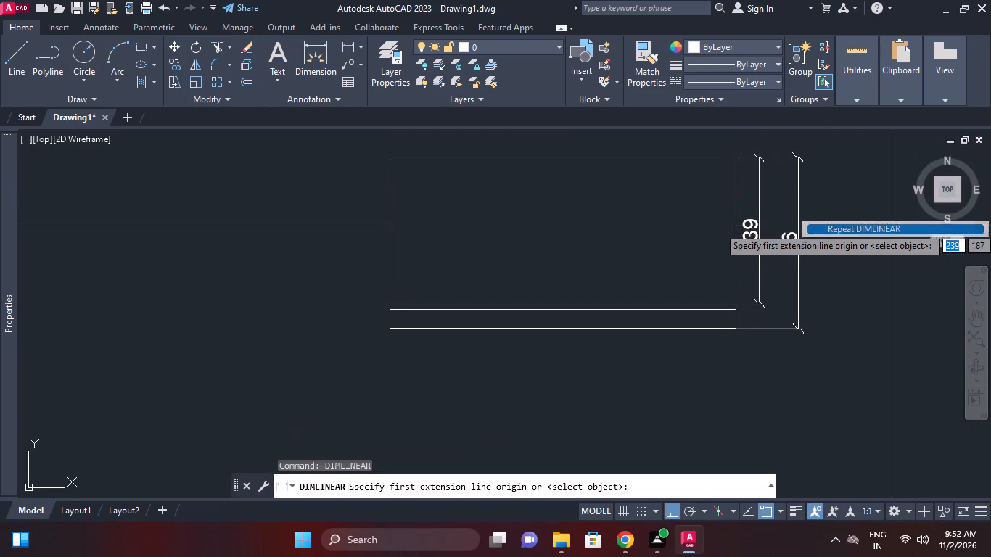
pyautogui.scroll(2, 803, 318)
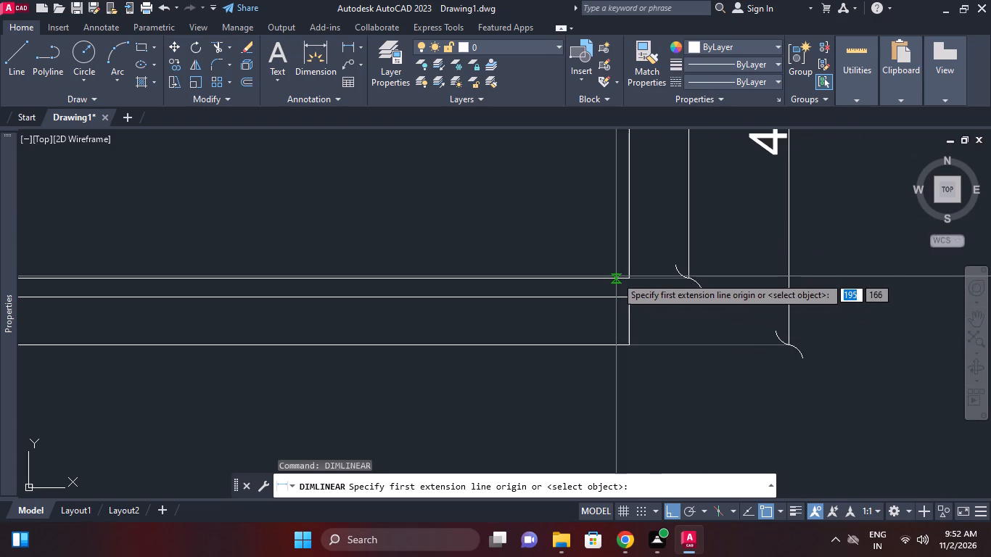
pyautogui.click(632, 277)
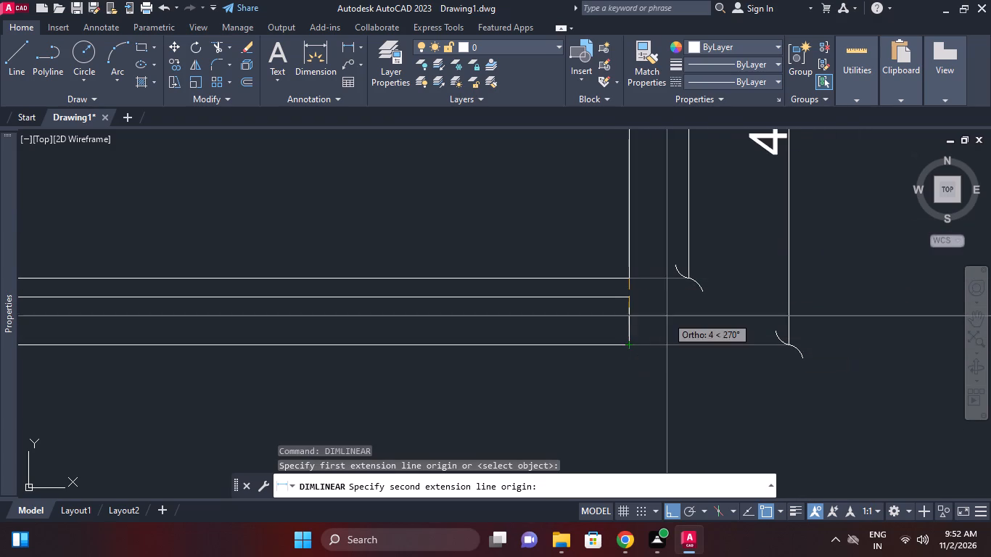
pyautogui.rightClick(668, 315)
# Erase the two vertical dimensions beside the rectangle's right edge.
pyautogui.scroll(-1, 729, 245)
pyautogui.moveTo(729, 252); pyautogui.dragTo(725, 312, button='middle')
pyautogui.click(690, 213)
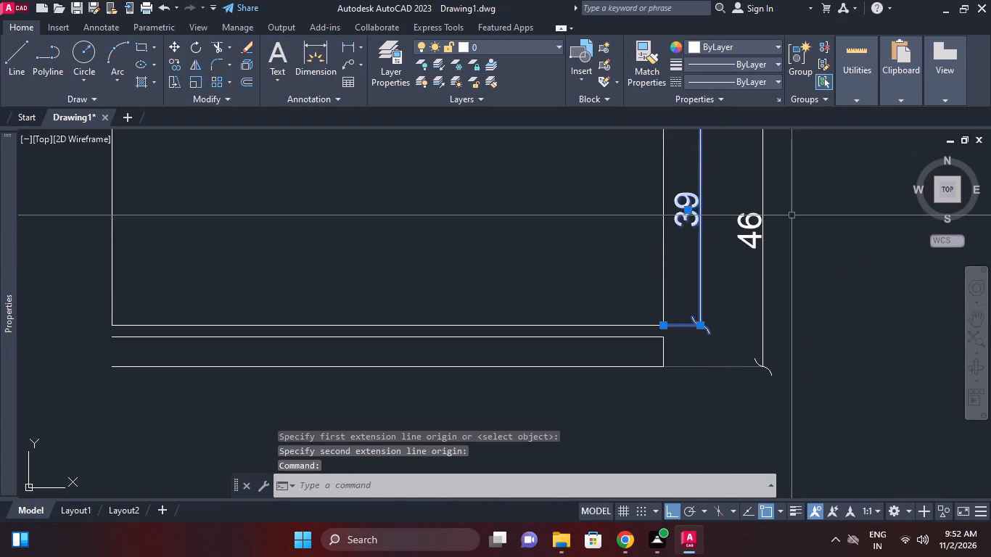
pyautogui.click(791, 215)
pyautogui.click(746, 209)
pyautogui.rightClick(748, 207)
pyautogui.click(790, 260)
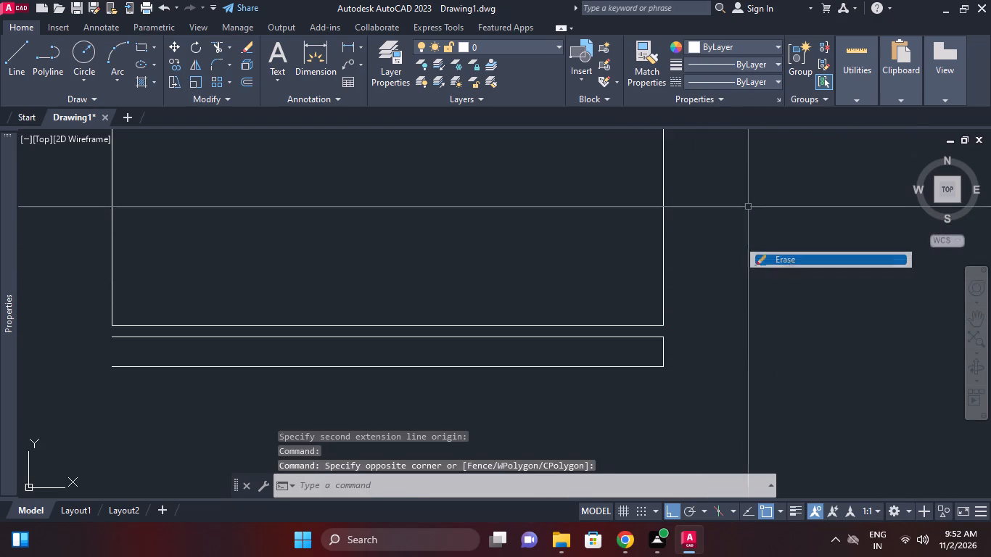
# Draw a vertical line joining the left ends of the two offset lines below the rectangle.
pyautogui.moveTo(786, 249); pyautogui.dragTo(786, 267, button='middle')
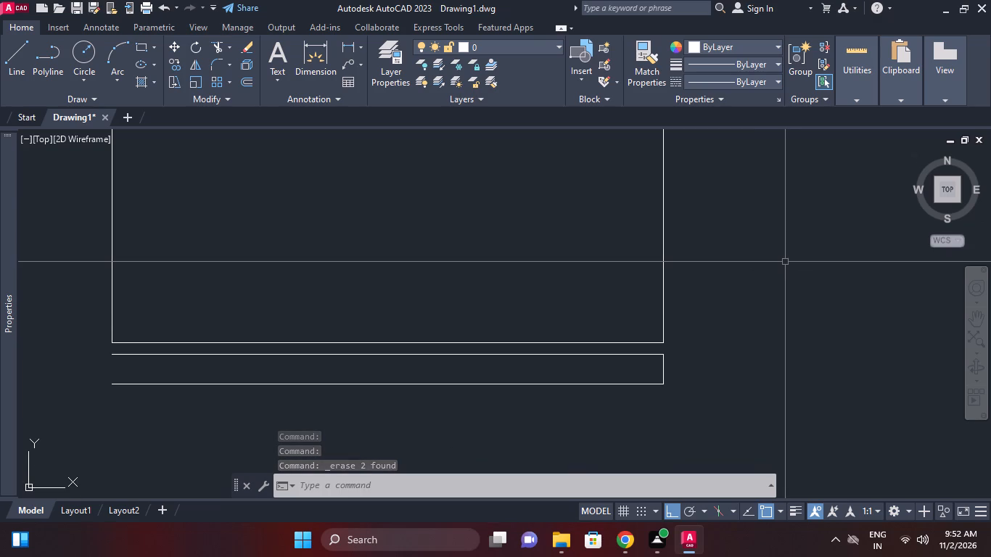
pyautogui.moveTo(785, 262); pyautogui.dragTo(856, 302, button='middle')
pyautogui.scroll(-1, 817, 291)
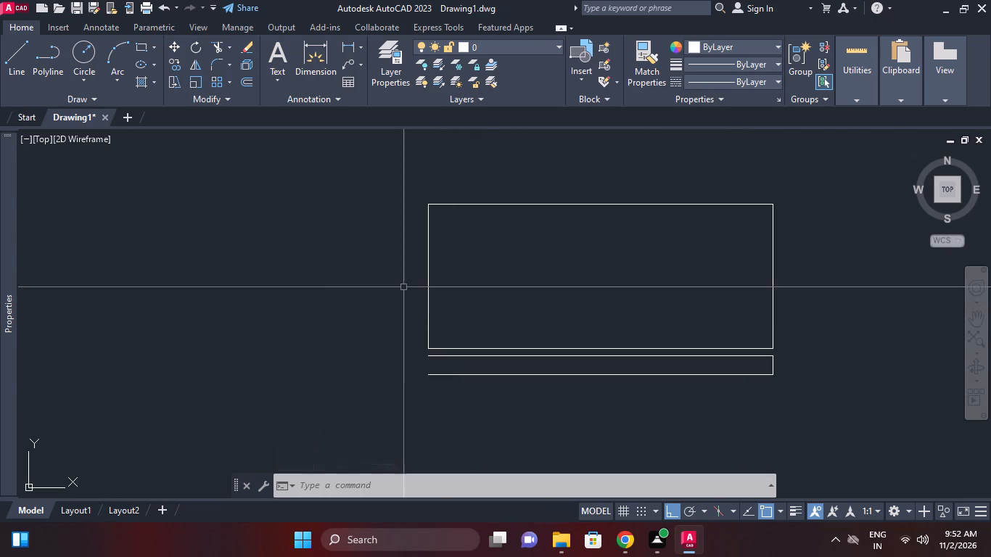
pyautogui.click(7, 51)
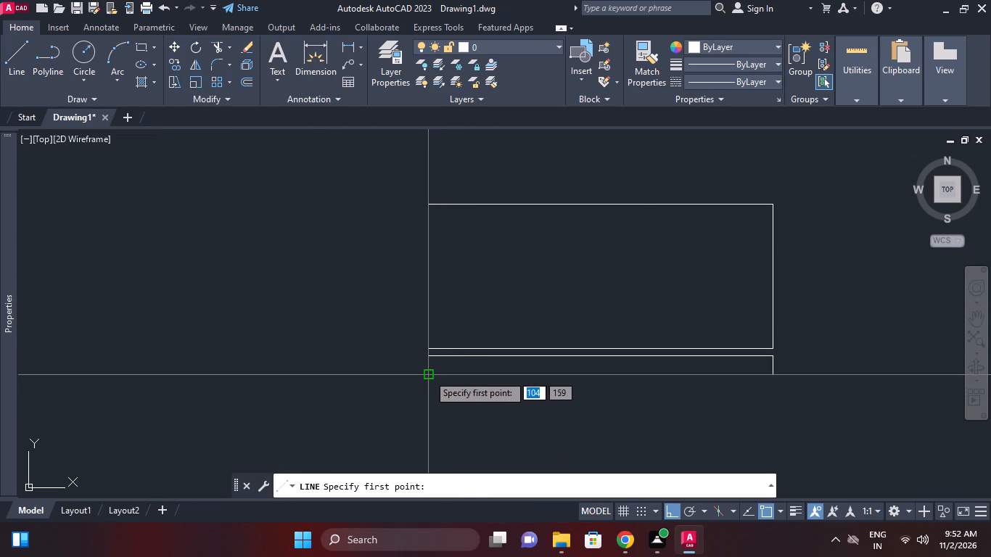
pyautogui.click(428, 374)
pyautogui.click(426, 360)
pyautogui.rightClick(426, 360)
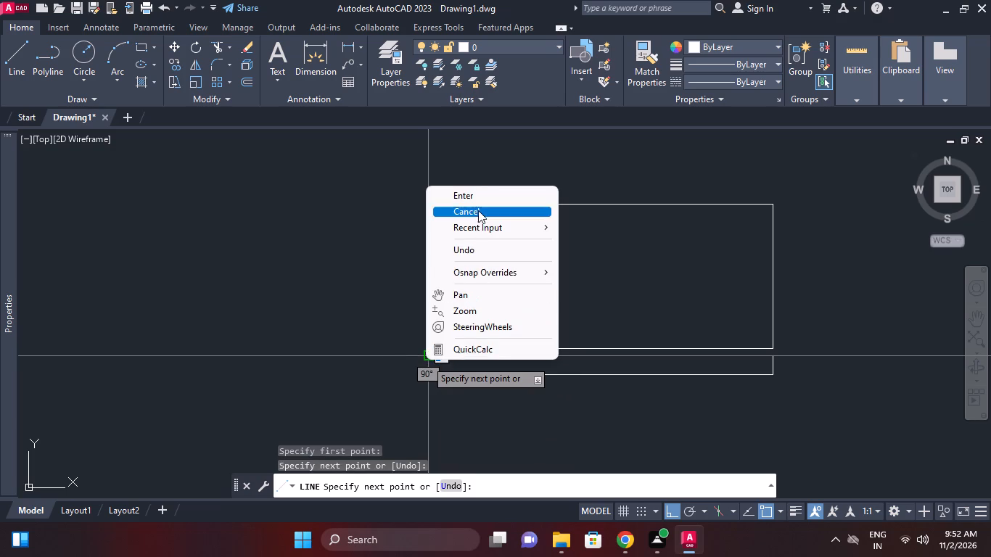
pyautogui.click(478, 210)
# Draw a vertical construction line through the midpoint of the rectangle's top edge.
pyautogui.moveTo(580, 282); pyautogui.dragTo(545, 248, button='middle')
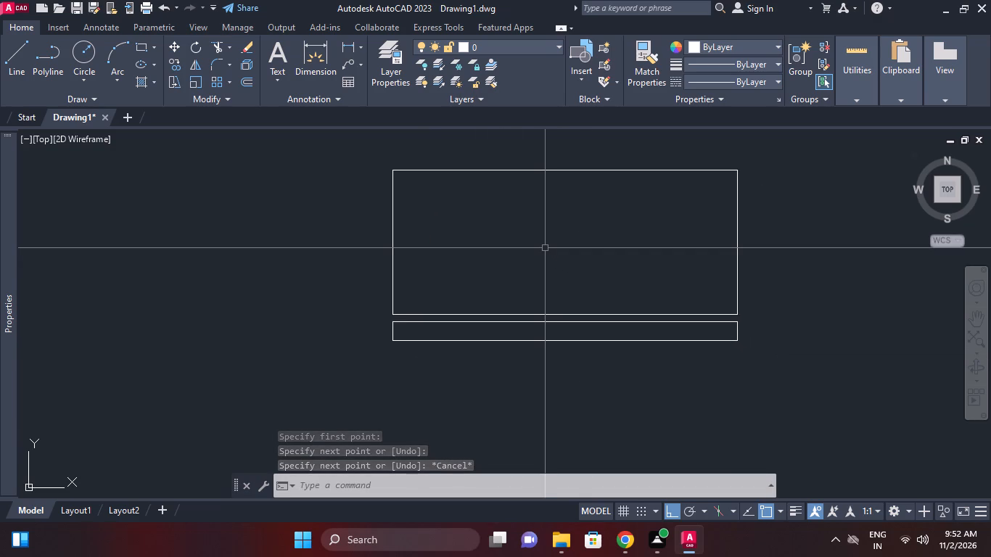
pyautogui.click(70, 86)
pyautogui.click(70, 94)
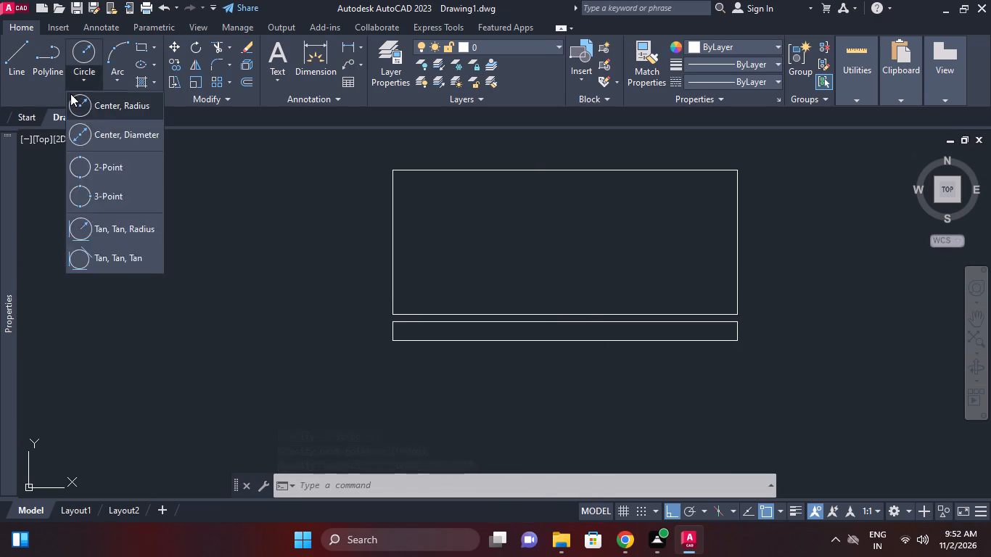
pyautogui.click(52, 99)
pyautogui.click(49, 117)
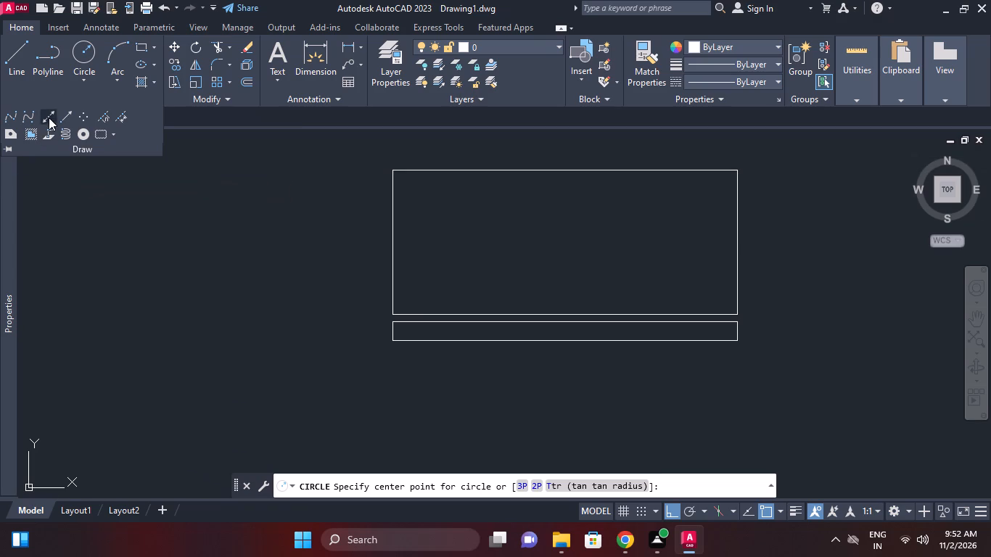
pyautogui.click(457, 482)
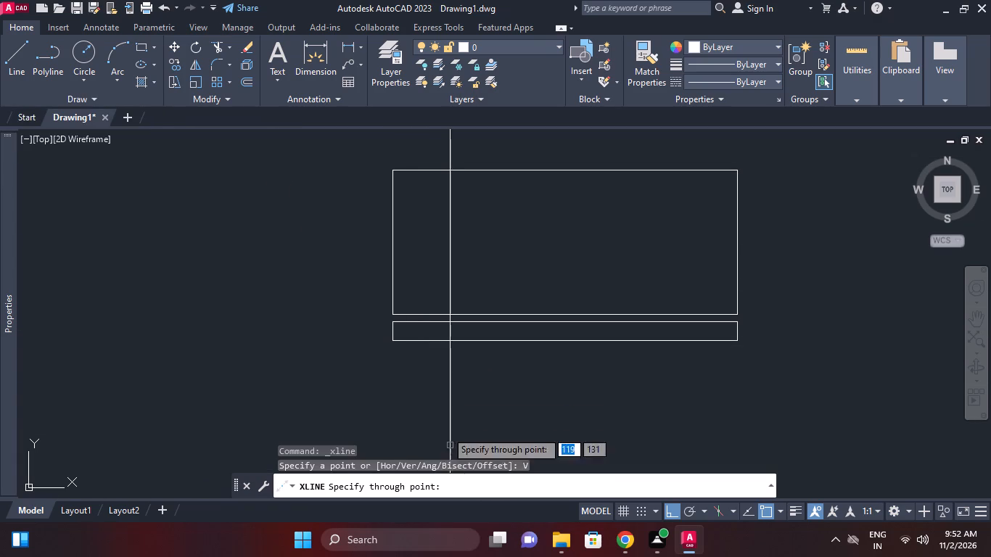
pyautogui.click(567, 171)
pyautogui.rightClick(638, 186)
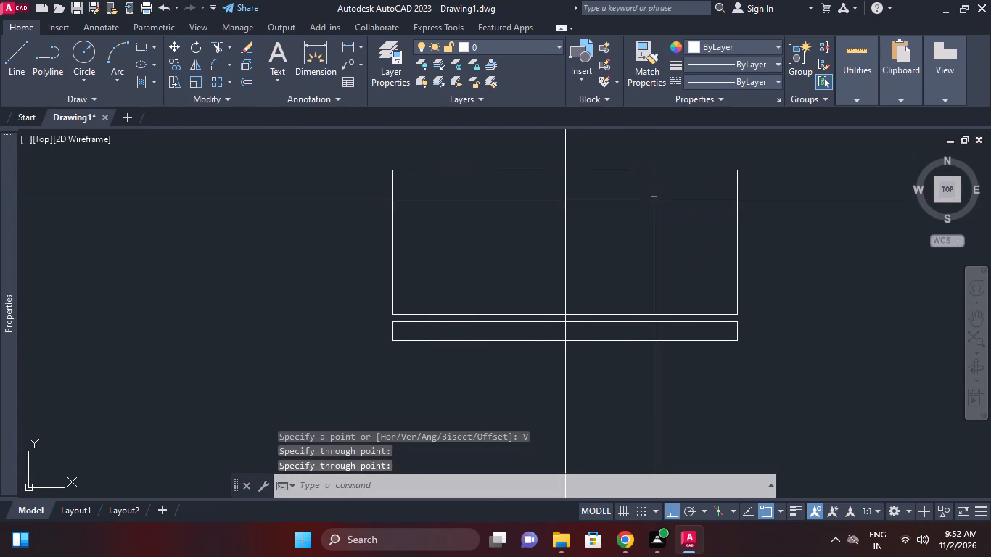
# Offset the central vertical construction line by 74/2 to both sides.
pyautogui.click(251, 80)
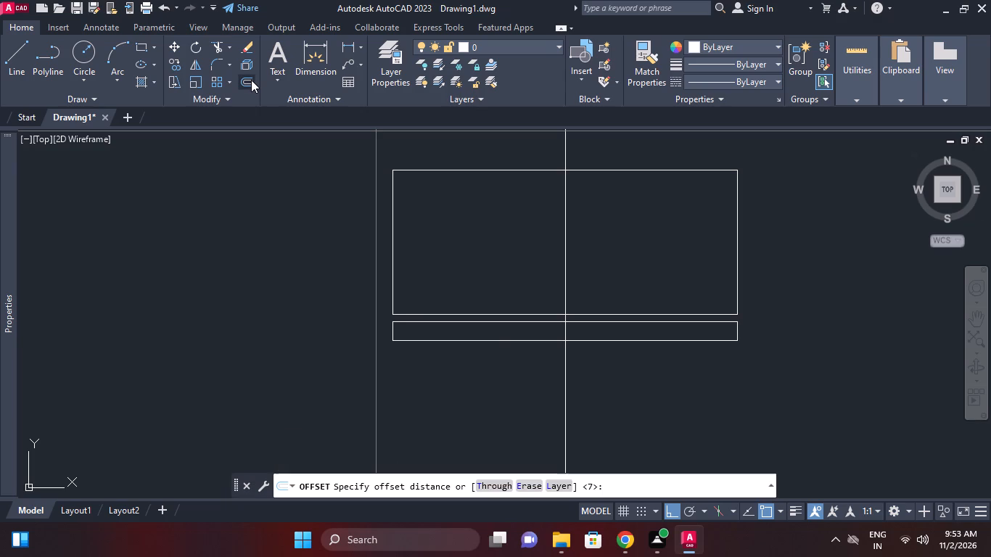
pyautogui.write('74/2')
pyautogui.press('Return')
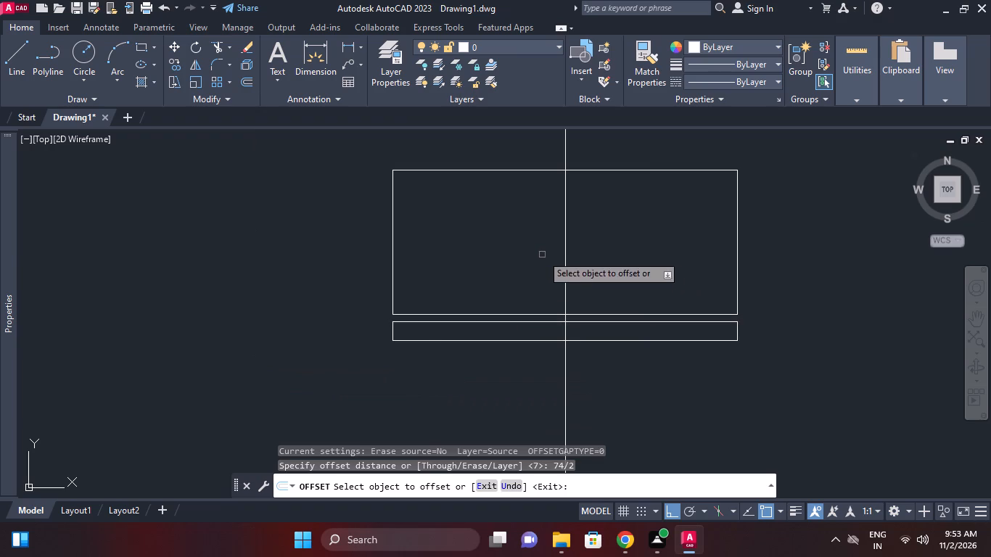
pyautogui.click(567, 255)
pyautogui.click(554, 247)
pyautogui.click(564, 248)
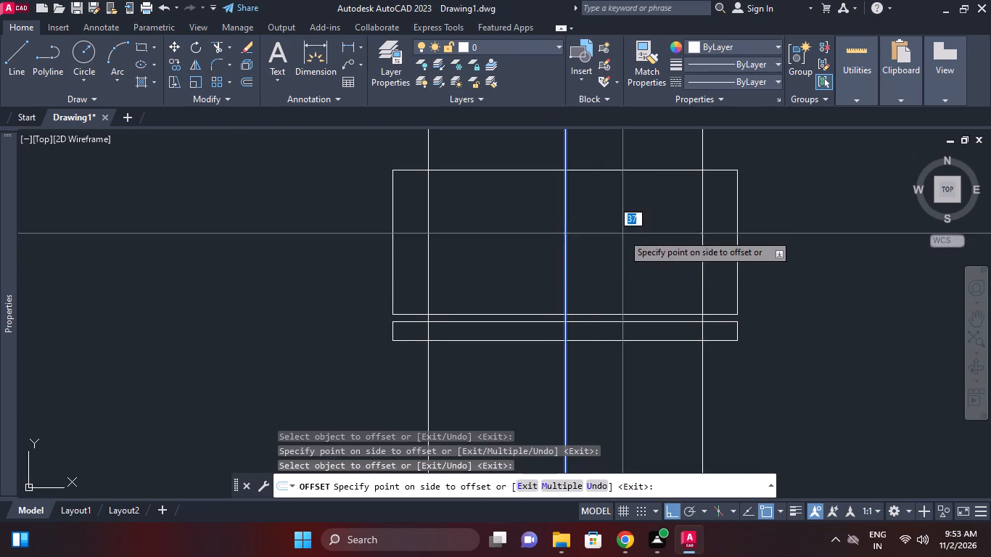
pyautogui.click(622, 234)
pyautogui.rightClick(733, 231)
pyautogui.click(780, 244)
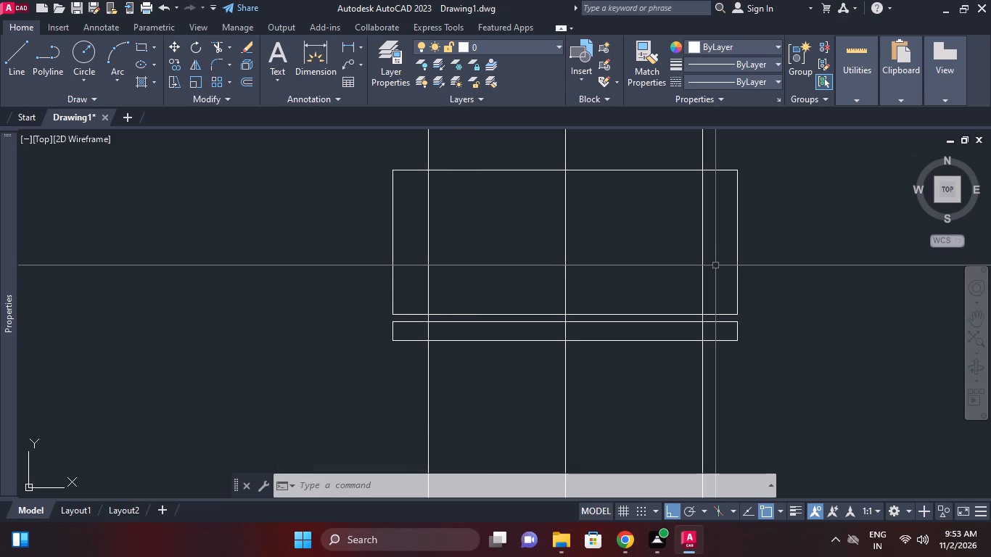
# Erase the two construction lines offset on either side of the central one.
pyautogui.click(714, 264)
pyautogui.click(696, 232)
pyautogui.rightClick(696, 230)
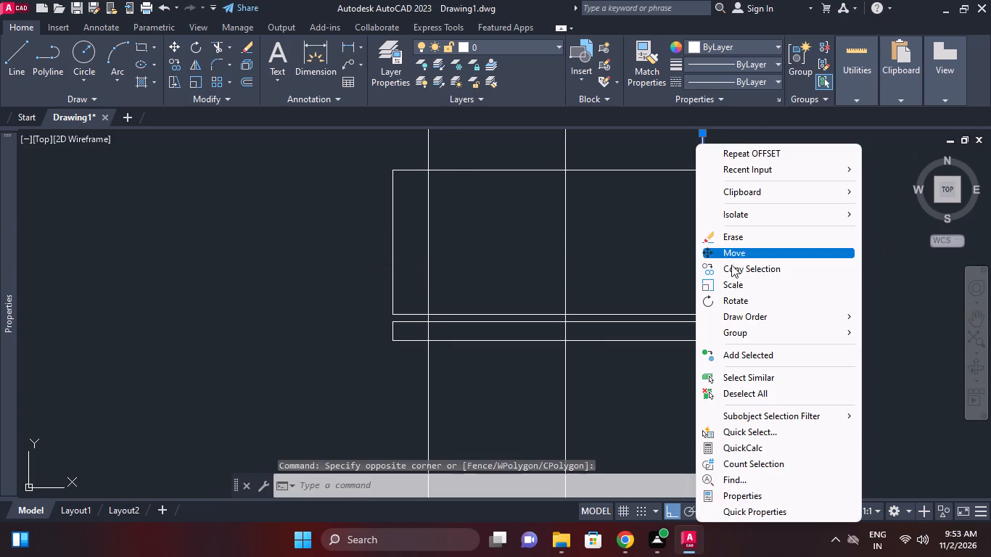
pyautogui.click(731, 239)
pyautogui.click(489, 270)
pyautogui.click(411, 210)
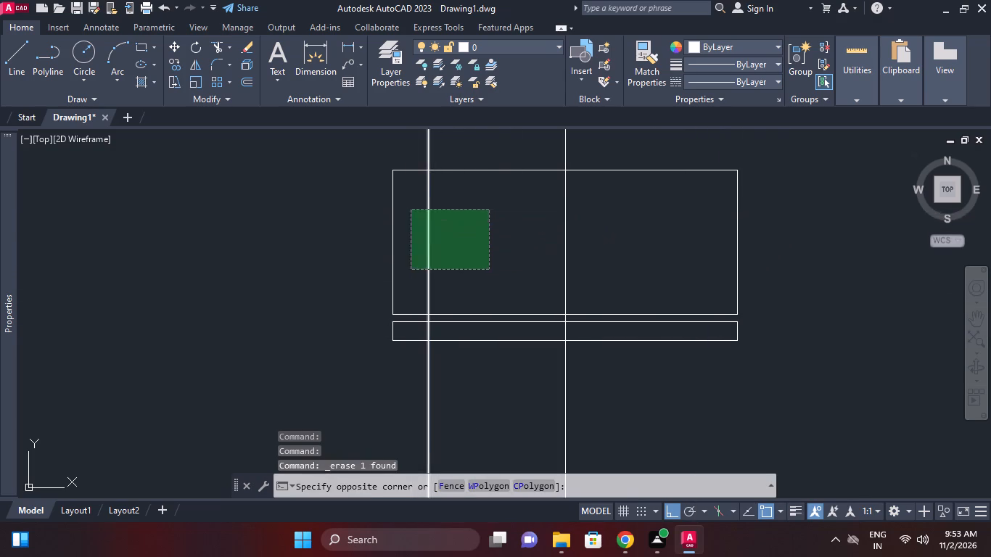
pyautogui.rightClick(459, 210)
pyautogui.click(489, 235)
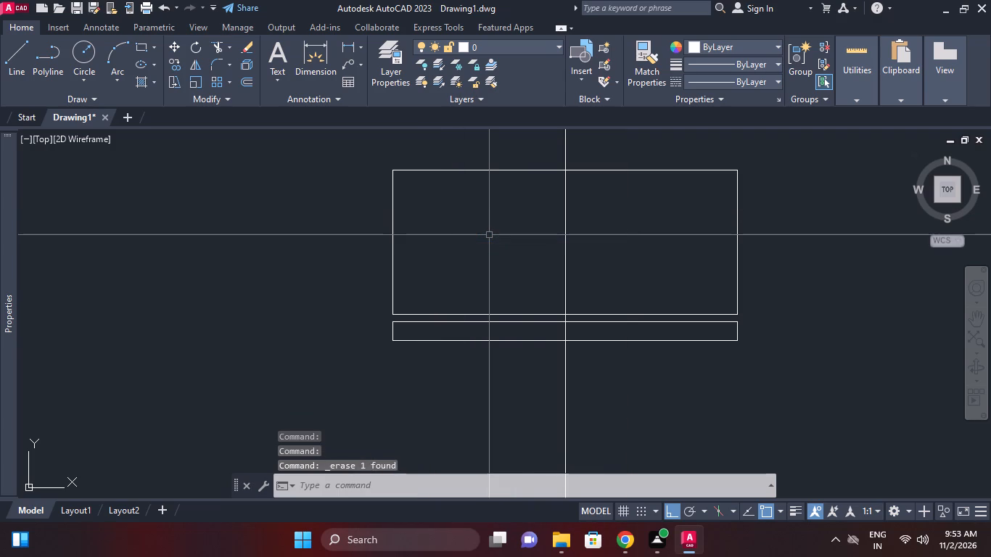
# Copy the central construction line from the rectangle's bottom edge to its bottom left and bottom right corners.
pyautogui.click(613, 255)
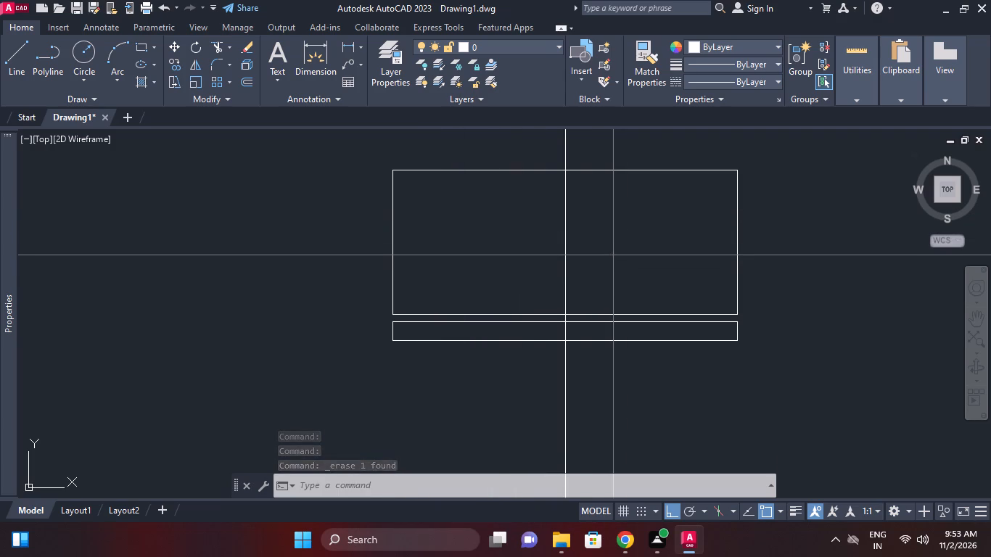
pyautogui.click(554, 235)
pyautogui.rightClick(650, 244)
pyautogui.click(689, 261)
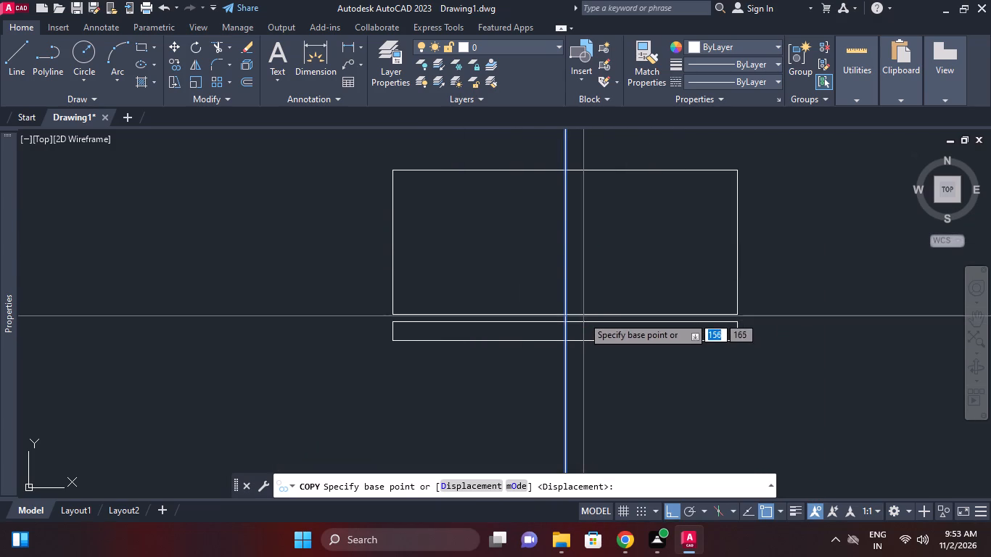
pyautogui.click(561, 313)
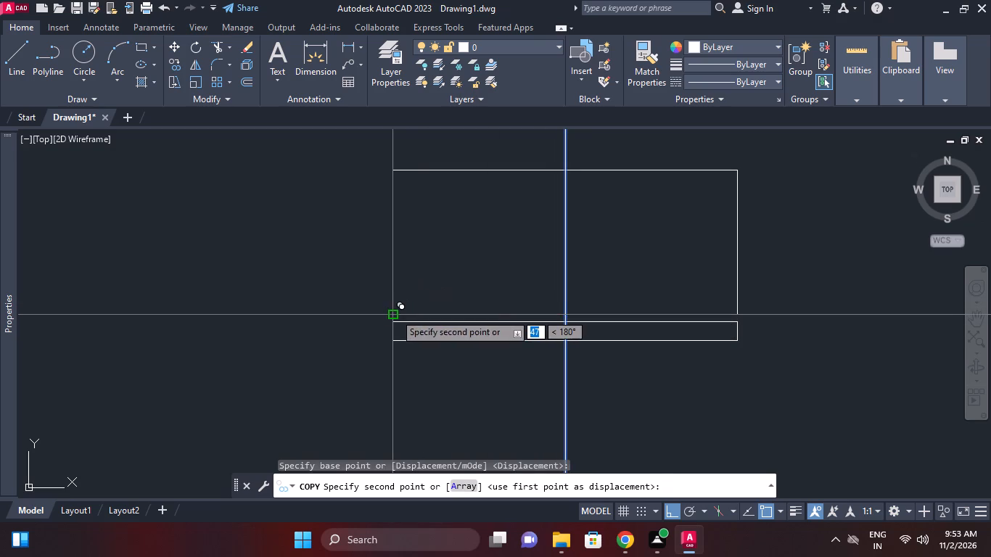
pyautogui.click(394, 313)
pyautogui.click(736, 311)
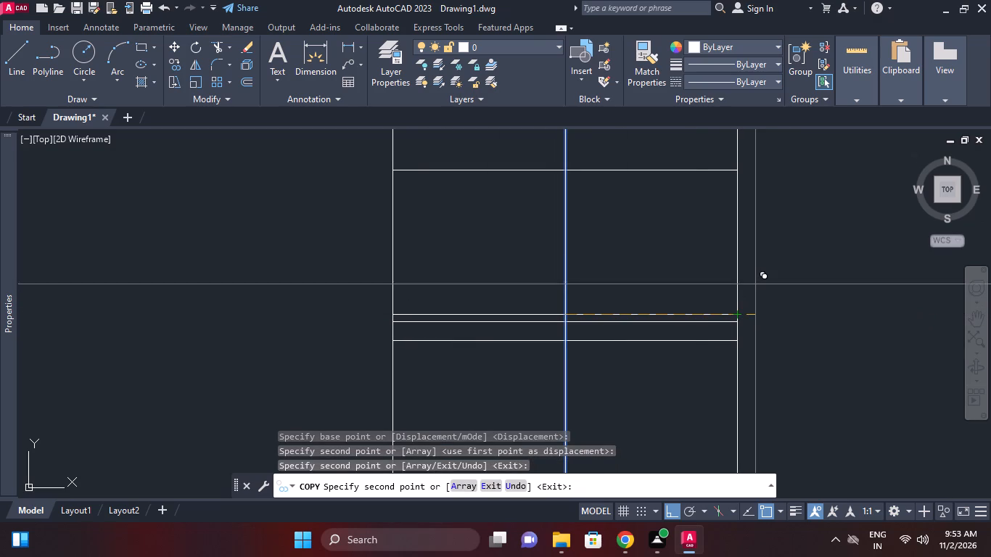
pyautogui.rightClick(756, 269)
pyautogui.click(788, 289)
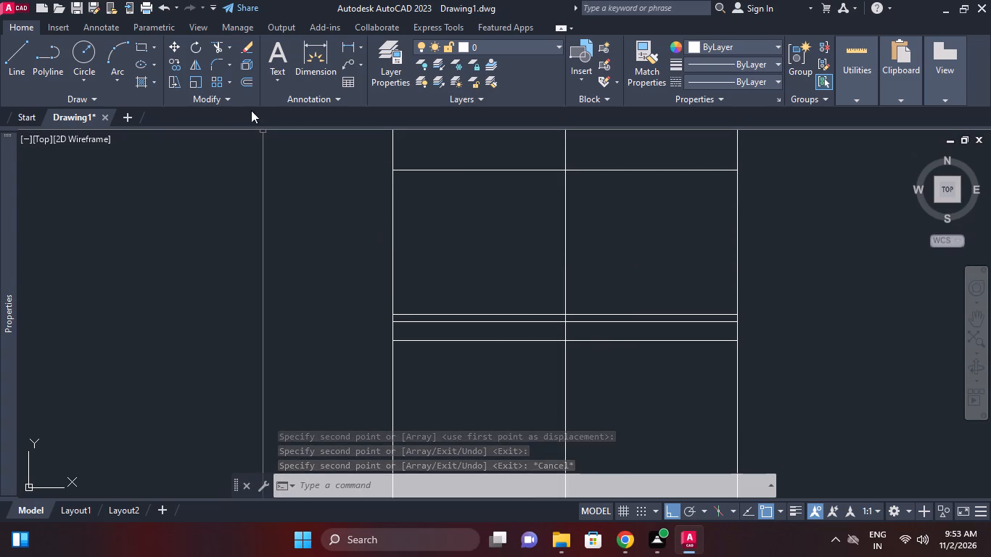
# Offset the two construction lines at the rectangle's left and right edges inward by 4.
pyautogui.click(242, 79)
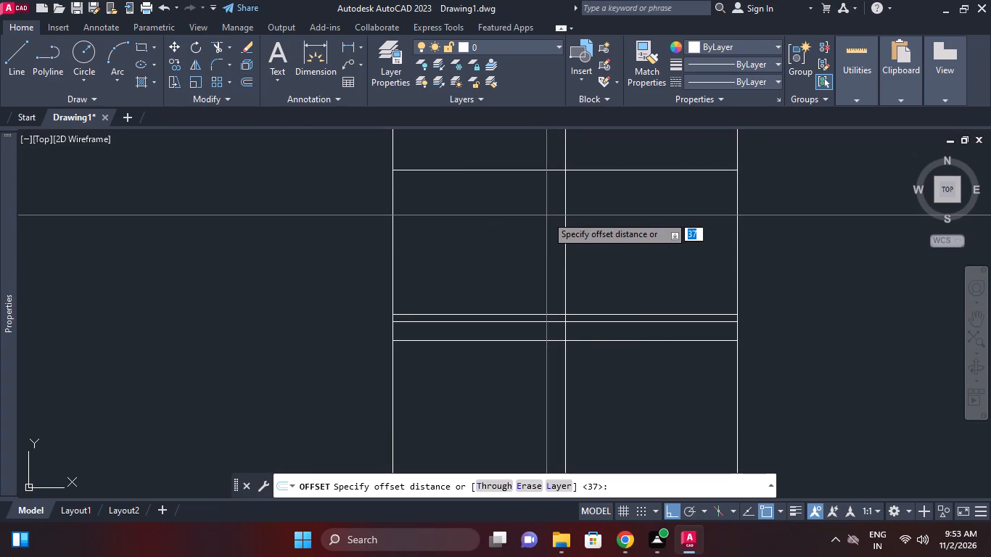
pyautogui.press('4')
pyautogui.press('Return')
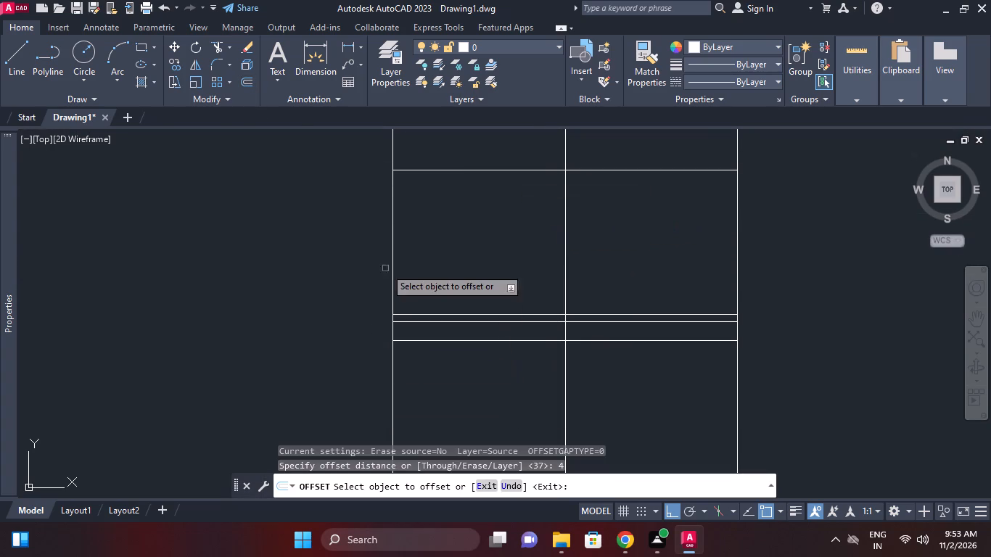
pyautogui.click(392, 197)
pyautogui.click(444, 195)
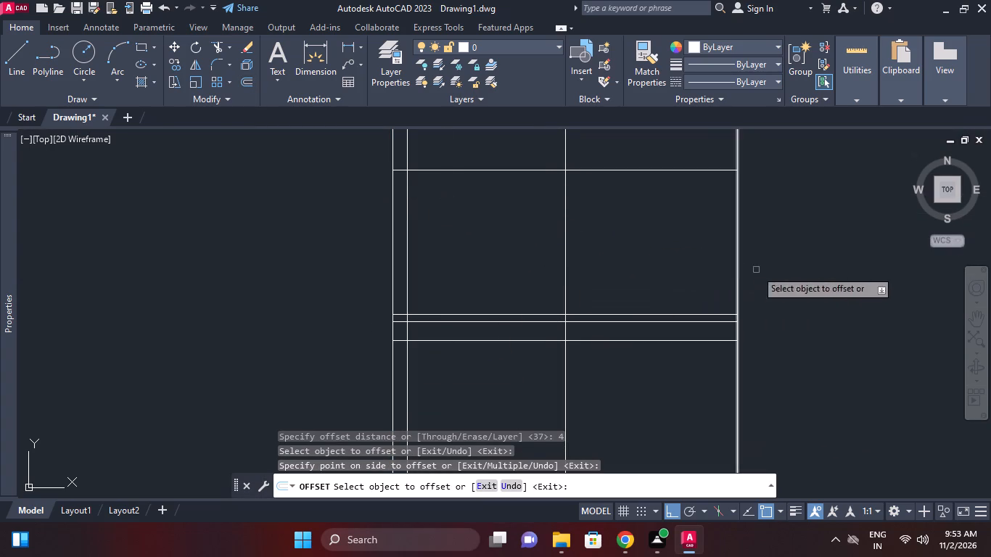
pyautogui.click(738, 226)
pyautogui.click(714, 227)
pyautogui.rightClick(802, 213)
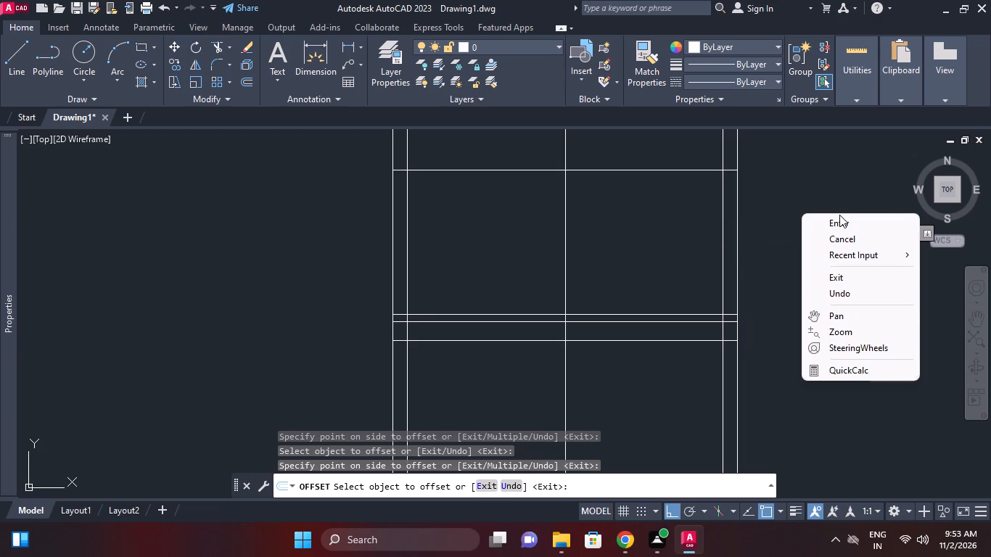
pyautogui.click(839, 215)
pyautogui.moveTo(797, 221); pyautogui.dragTo(805, 305, button='middle')
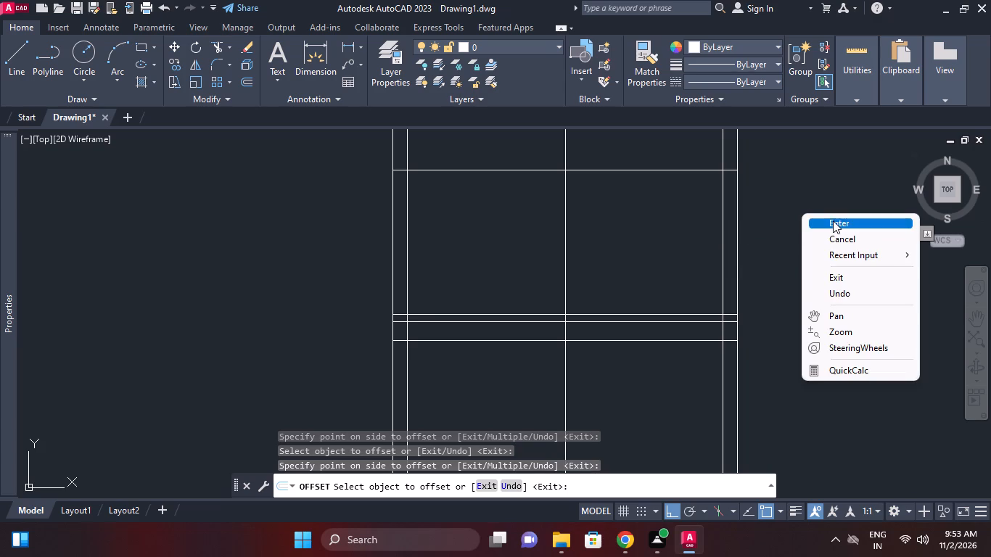
pyautogui.click(833, 220)
# Erase the two construction lines running along the rectangle's left and right edges.
pyautogui.moveTo(799, 231); pyautogui.dragTo(810, 316, button='middle')
pyautogui.click(752, 201)
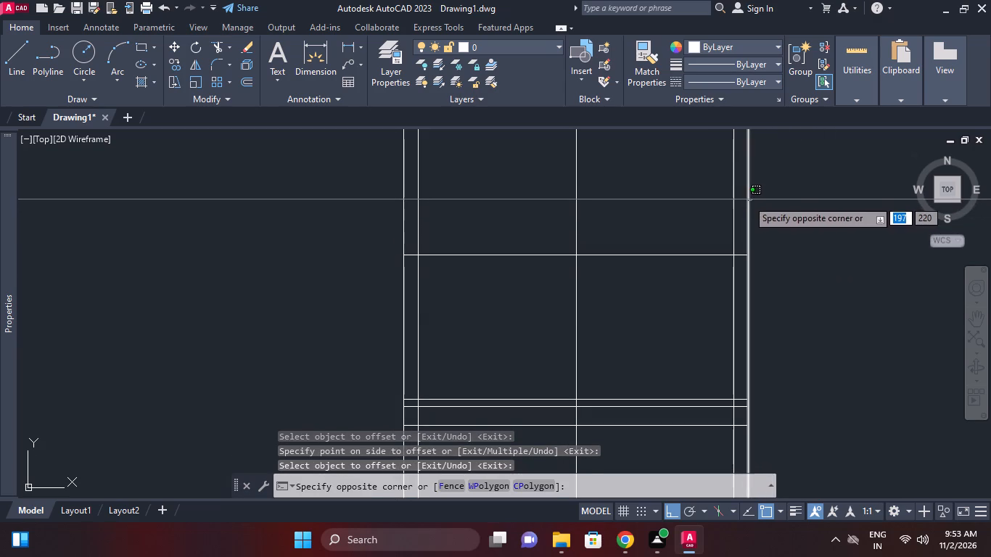
pyautogui.click(747, 197)
pyautogui.click(410, 193)
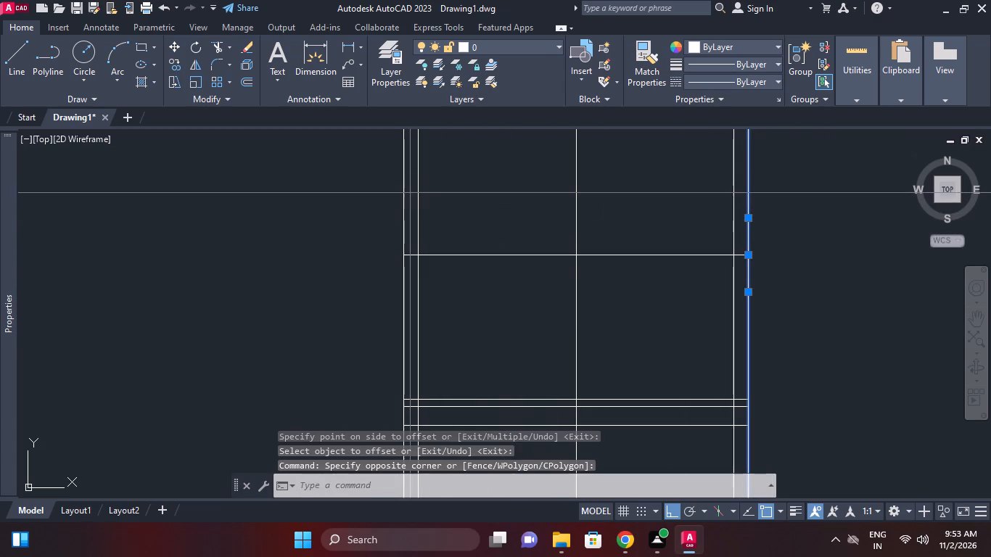
pyautogui.click(392, 189)
pyautogui.rightClick(392, 189)
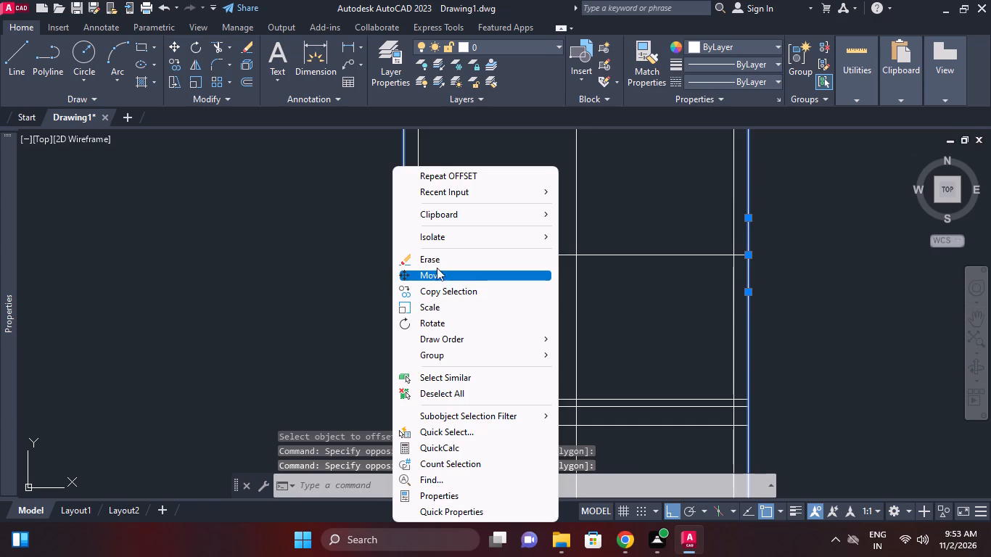
pyautogui.click(437, 259)
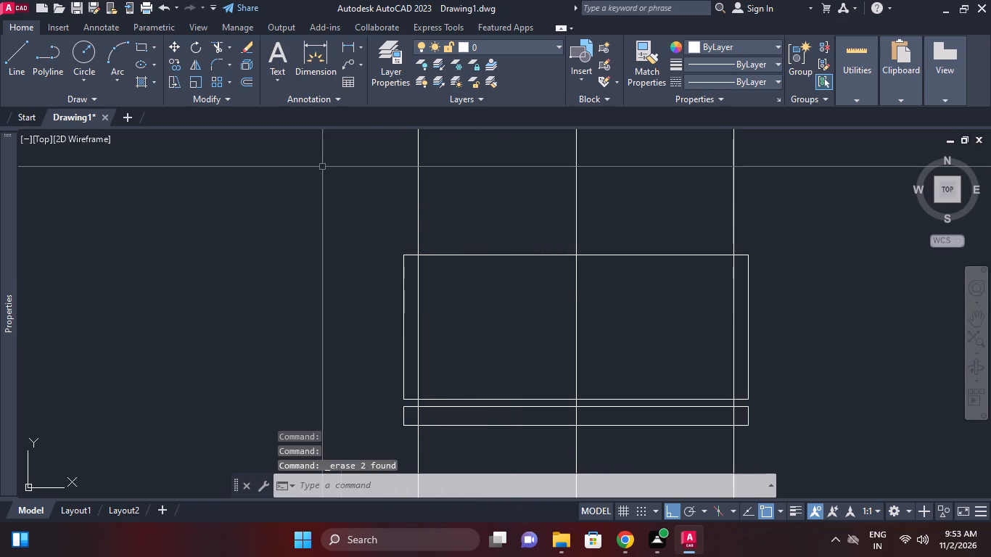
# Trim the two inset vertical lines inside the strip and the rectangle, keeping their short segments in the gap between the two.
pyautogui.click(221, 48)
pyautogui.rightClick(262, 317)
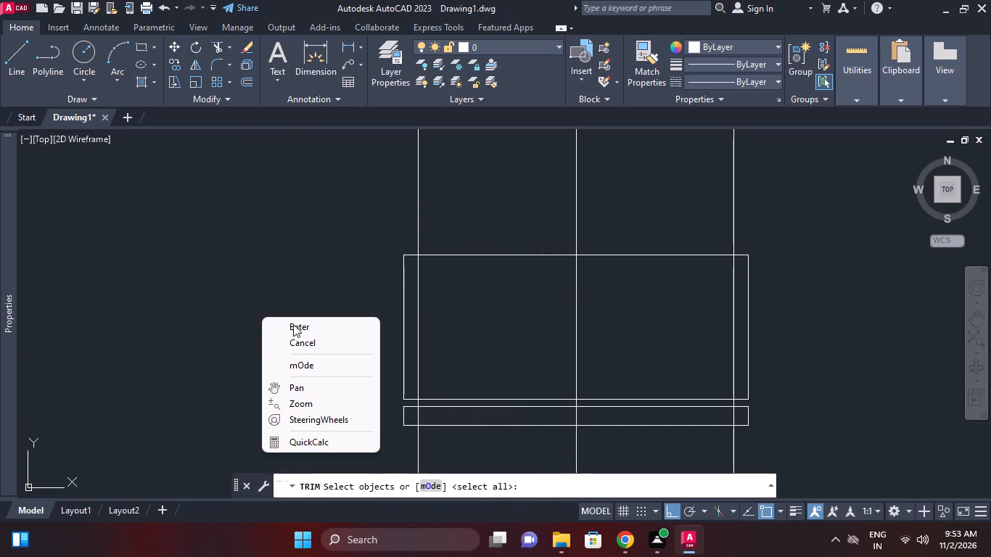
pyautogui.click(293, 324)
pyautogui.moveTo(527, 368); pyautogui.dragTo(588, 286, button='middle')
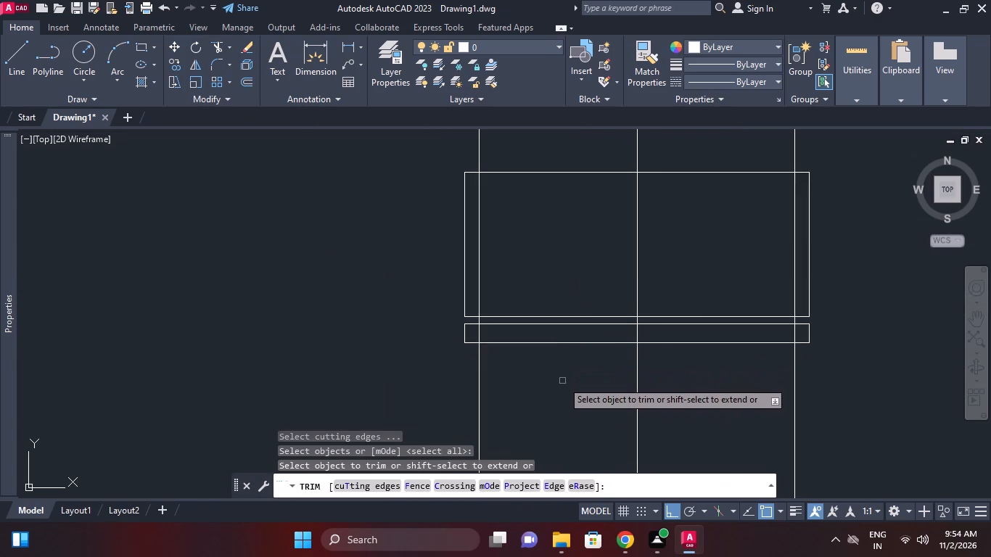
pyautogui.scroll(1, 562, 385)
pyautogui.click(433, 302)
pyautogui.click(423, 303)
pyautogui.click(424, 257)
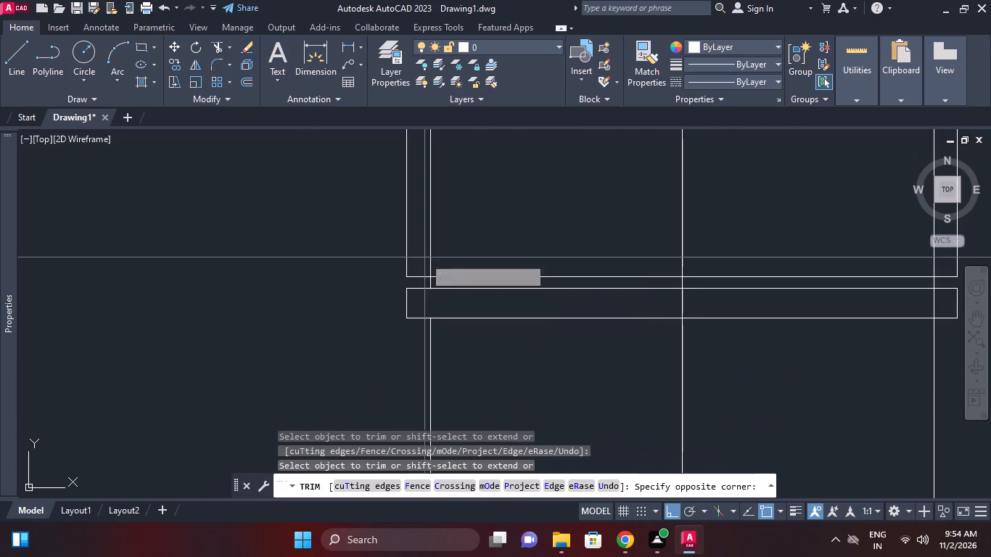
pyautogui.click(457, 244)
pyautogui.scroll(-1, 489, 237)
pyautogui.moveTo(489, 237); pyautogui.dragTo(398, 267, button='middle')
pyautogui.scroll(1, 681, 317)
pyautogui.click(685, 307)
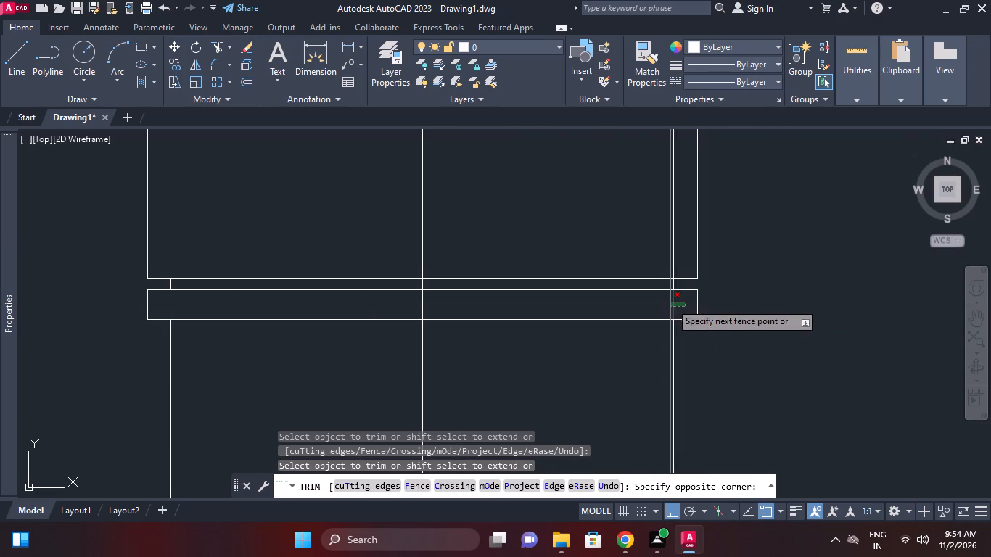
pyautogui.click(659, 301)
pyautogui.click(683, 260)
pyautogui.click(649, 255)
pyautogui.rightClick(732, 257)
pyautogui.click(785, 263)
# Erase the remaining parts of the two inset vertical lines below the strip.
pyautogui.scroll(-2, 764, 329)
pyautogui.click(754, 388)
pyautogui.click(694, 375)
pyautogui.click(547, 368)
pyautogui.click(523, 360)
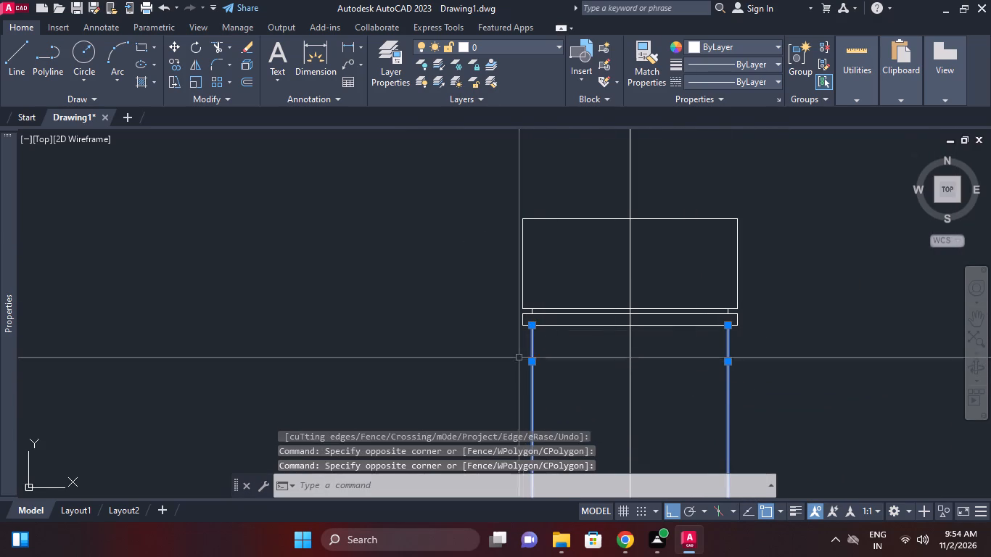
pyautogui.rightClick(440, 302)
pyautogui.click(519, 265)
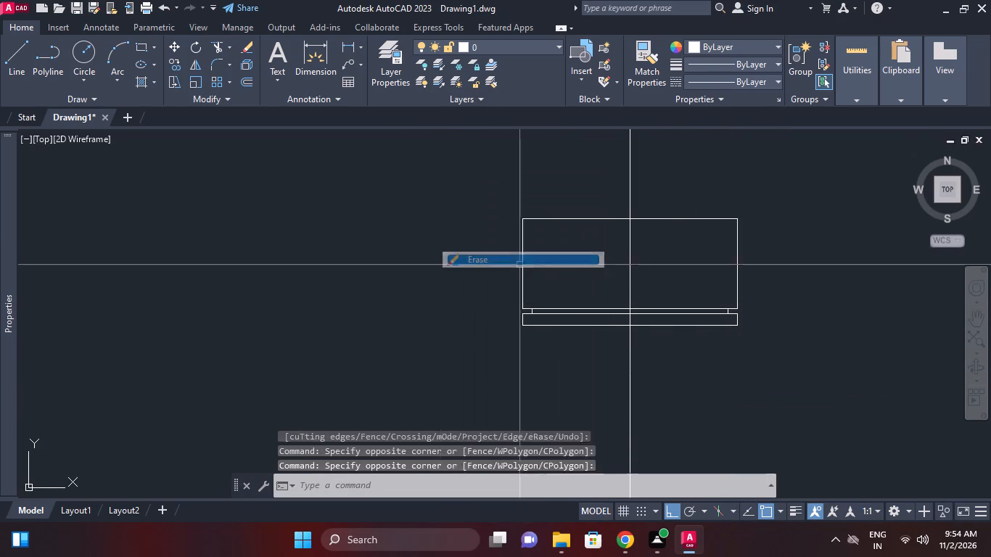
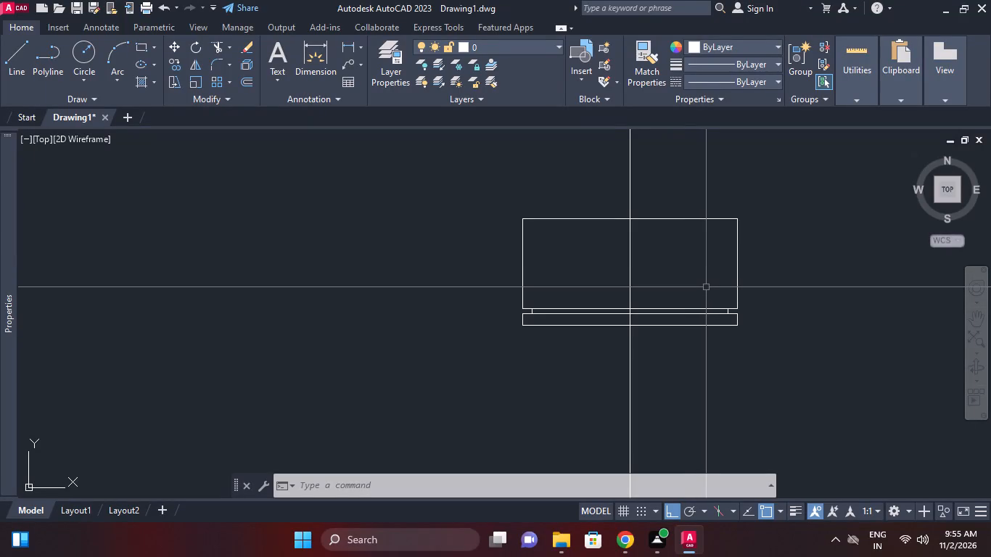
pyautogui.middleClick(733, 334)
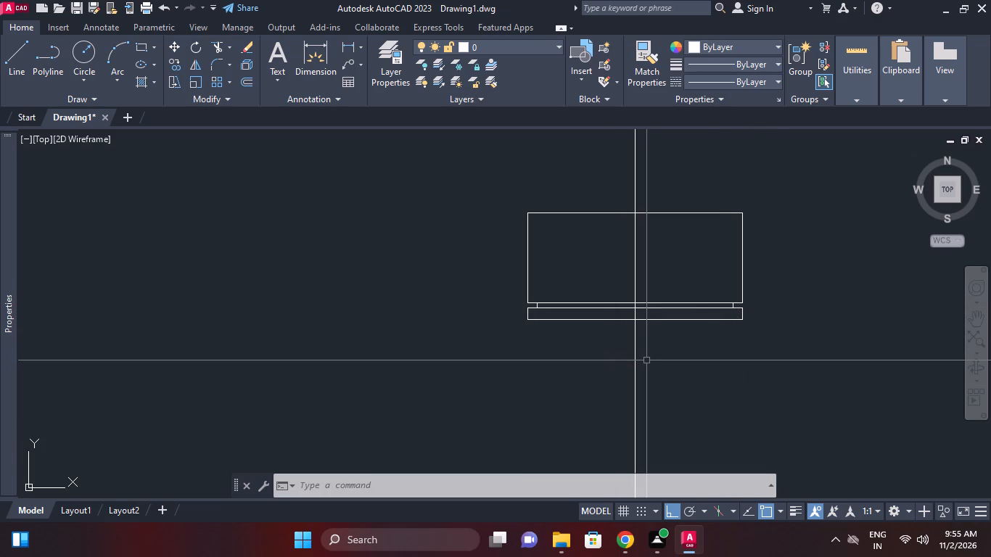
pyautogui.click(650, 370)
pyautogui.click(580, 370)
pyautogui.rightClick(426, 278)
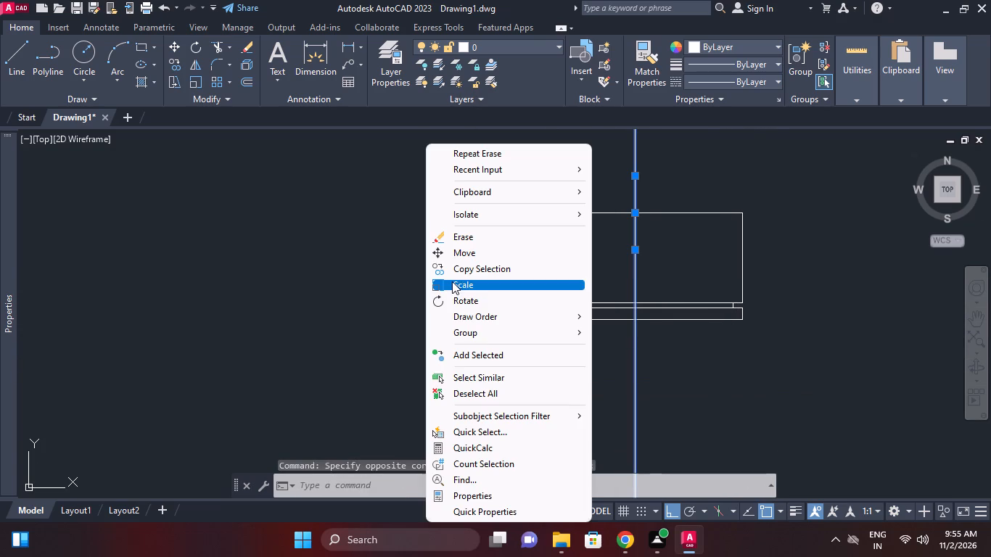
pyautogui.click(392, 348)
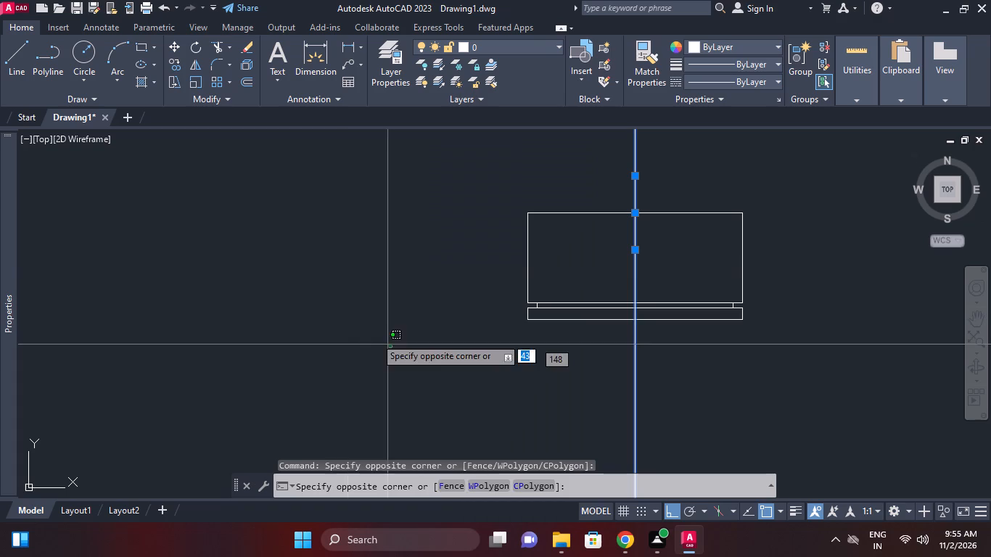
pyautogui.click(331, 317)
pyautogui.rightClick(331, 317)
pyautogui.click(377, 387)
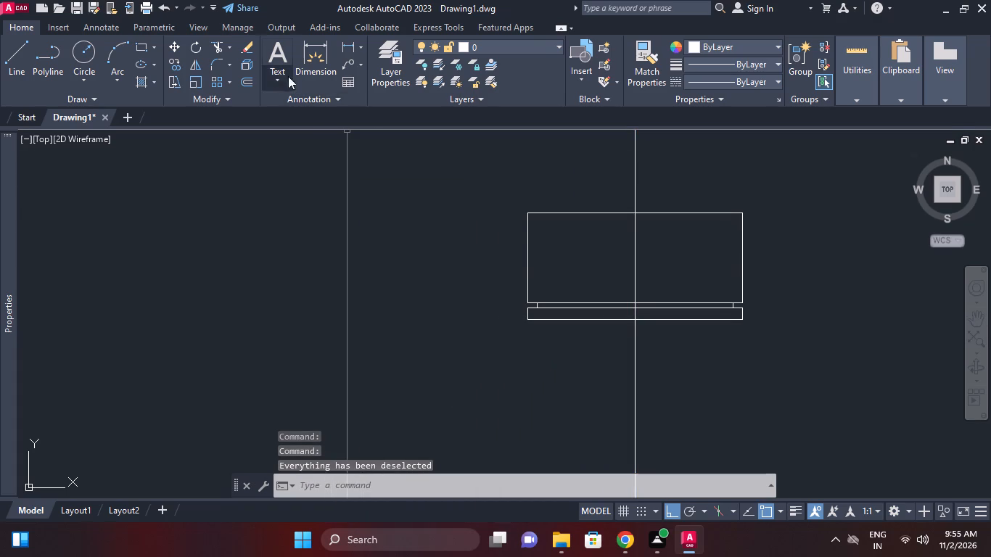
# Offset the bottom edge of the strip upward by 27 to make a horizontal construction line inside the rectangle.
pyautogui.click(252, 84)
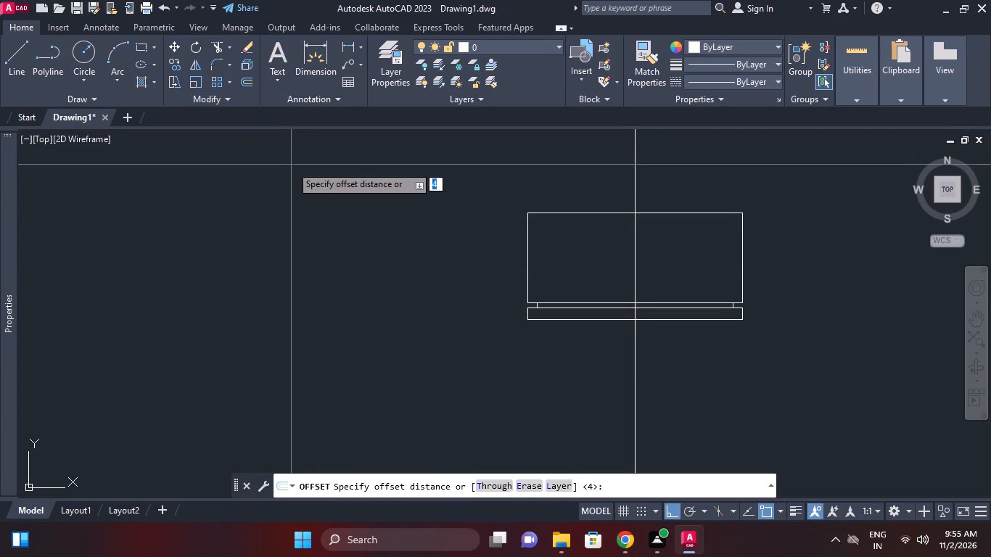
pyautogui.write('27')
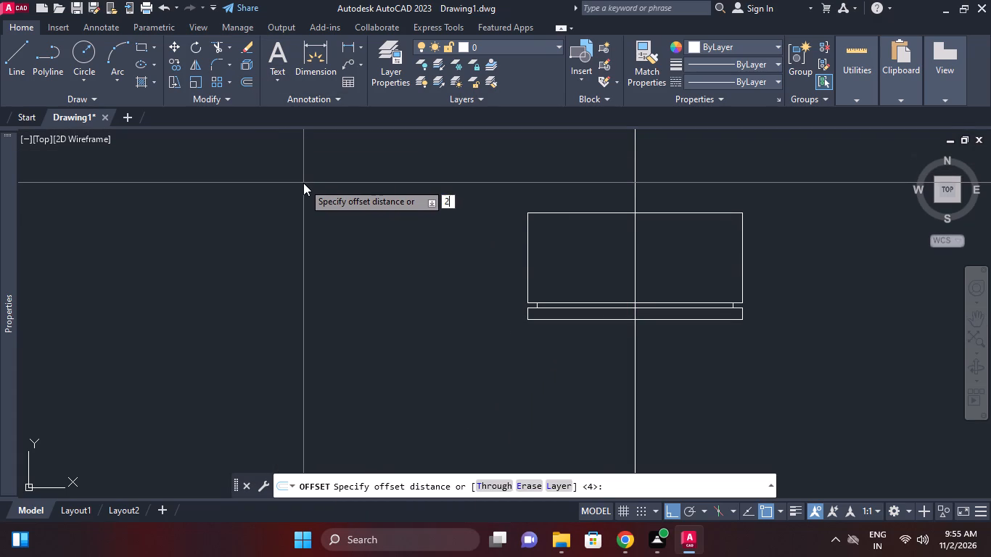
pyautogui.press('Return')
pyautogui.scroll(1, 733, 333)
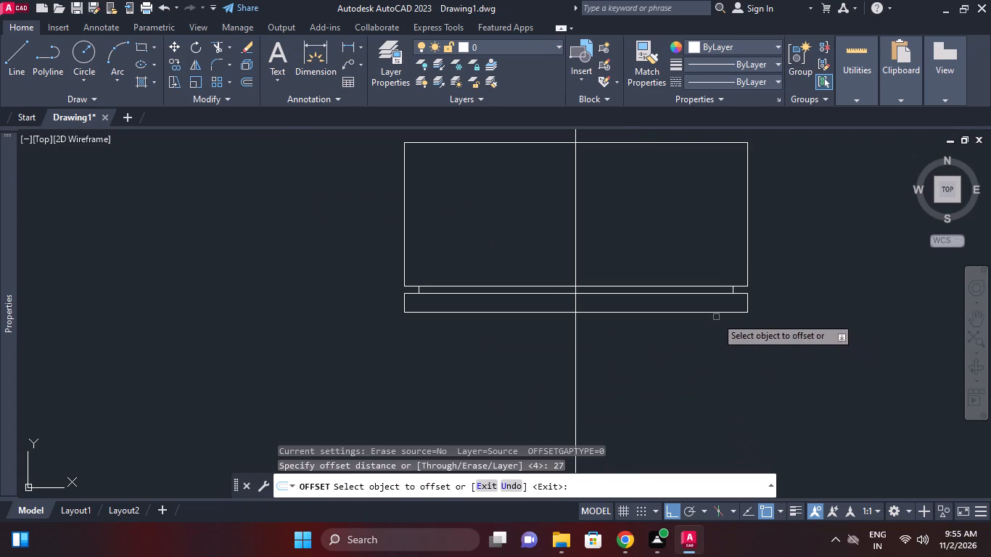
pyautogui.click(716, 316)
pyautogui.click(707, 313)
pyautogui.click(704, 272)
pyautogui.rightClick(688, 244)
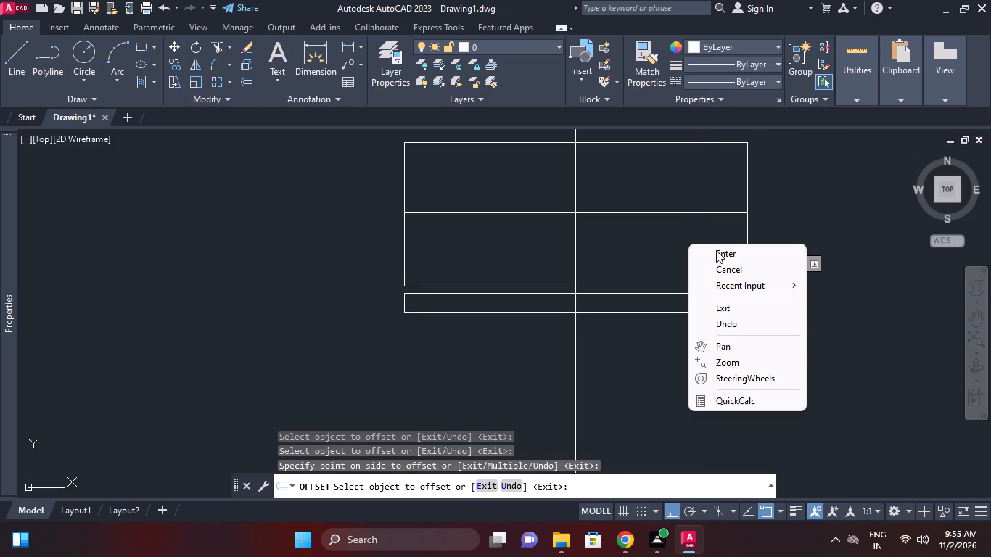
pyautogui.click(728, 262)
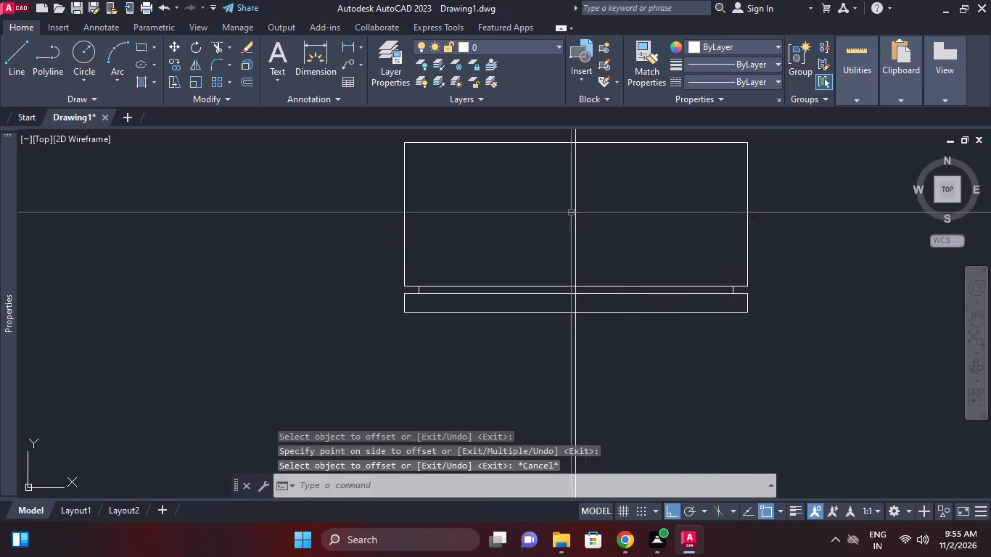
# Draw two concentric circles of radius 11 and 18 centred where the horizontal construction line crosses the vertical centre line.
pyautogui.click(70, 56)
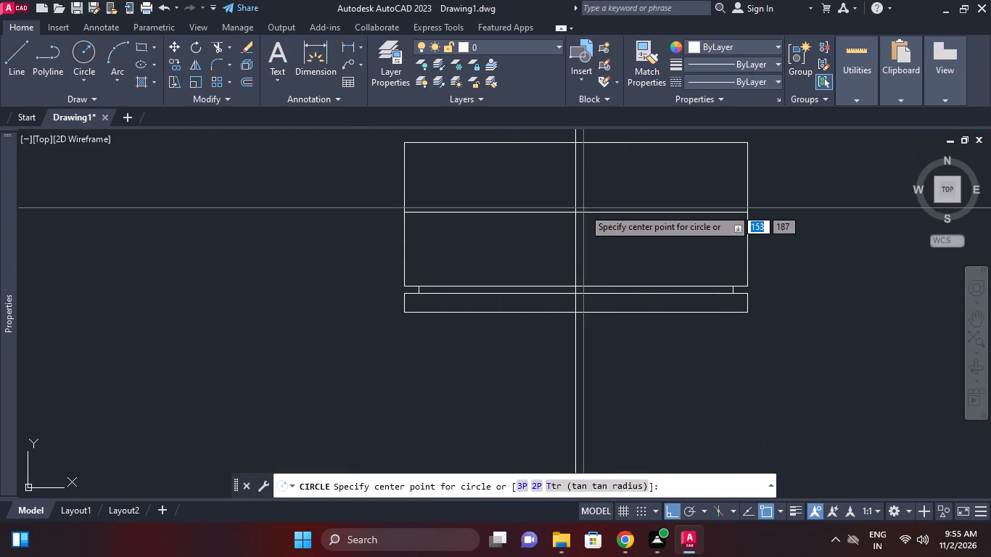
pyautogui.click(572, 210)
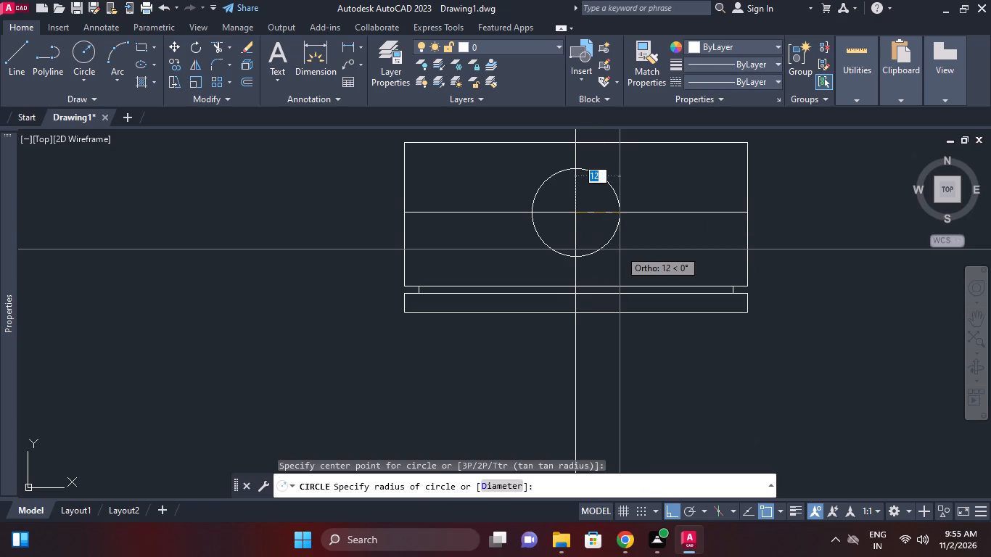
pyautogui.write('11')
pyautogui.press('Return')
pyautogui.press('Return')
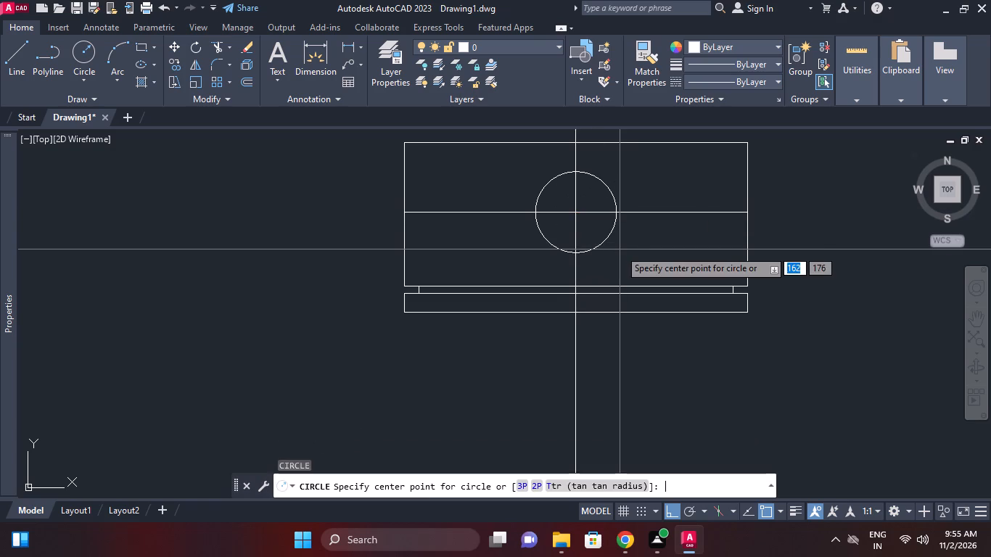
pyautogui.click(578, 212)
pyautogui.write('18')
pyautogui.press('Return')
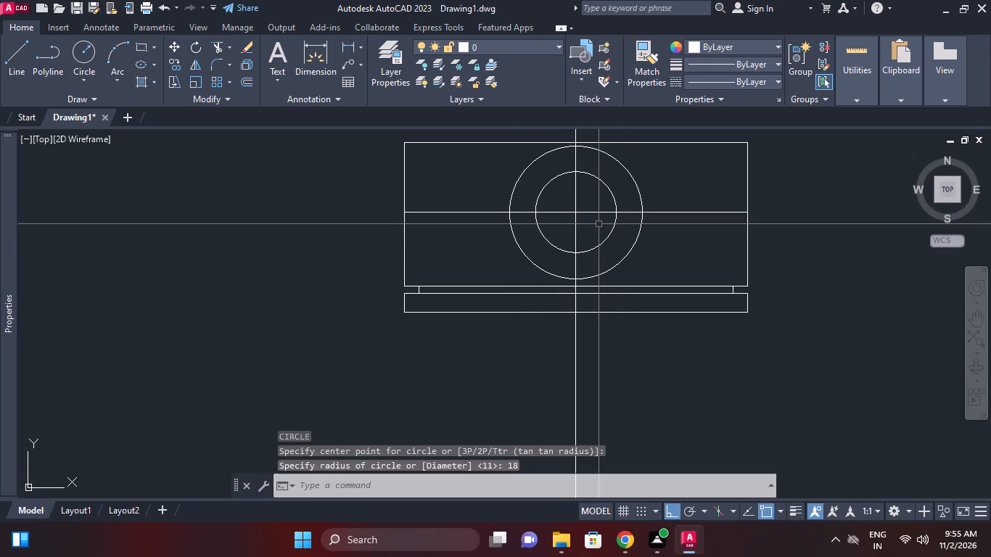
# Erase the horizontal construction line running through the centre of the two circles.
pyautogui.scroll(1, 731, 202)
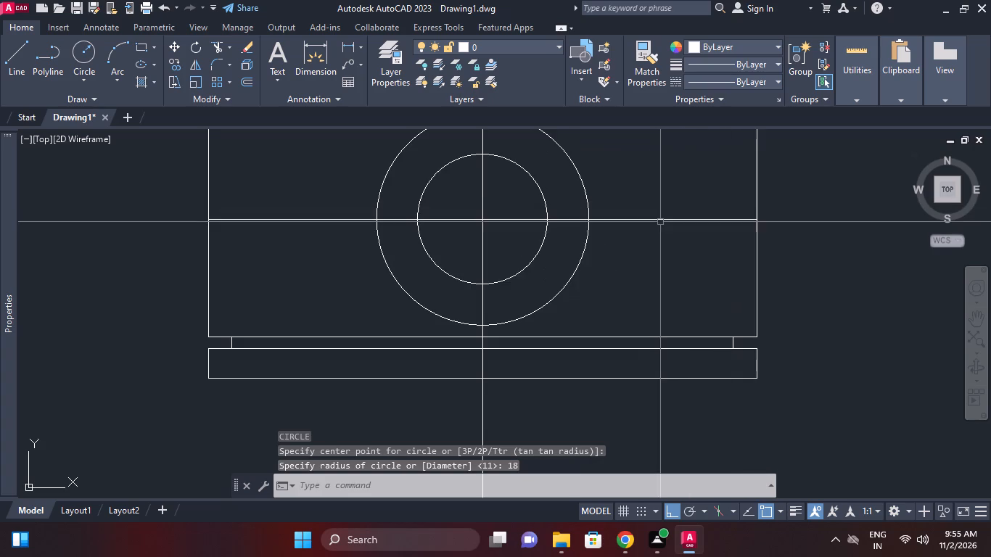
pyautogui.scroll(-1, 660, 228)
pyautogui.moveTo(665, 236); pyautogui.dragTo(703, 281, button='middle')
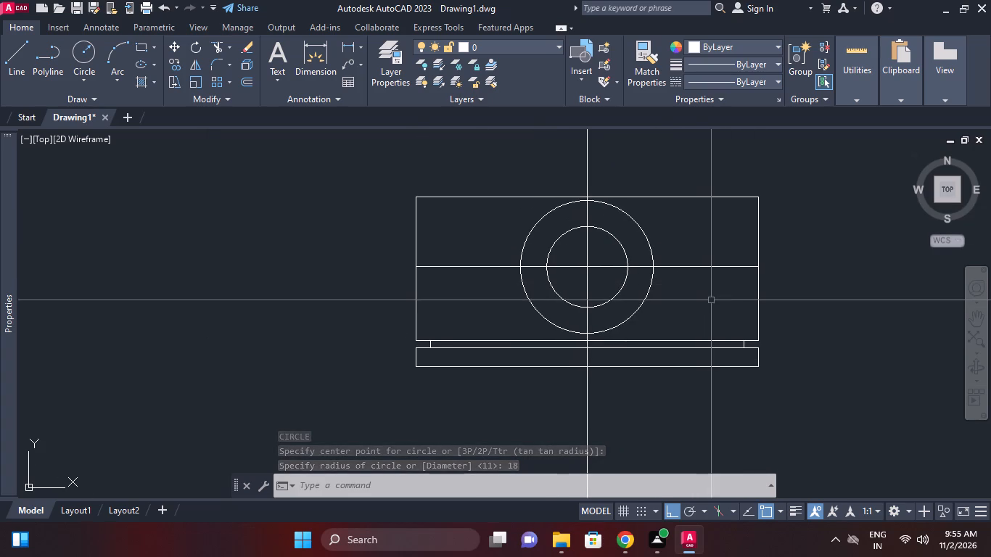
pyautogui.middleClick(711, 300)
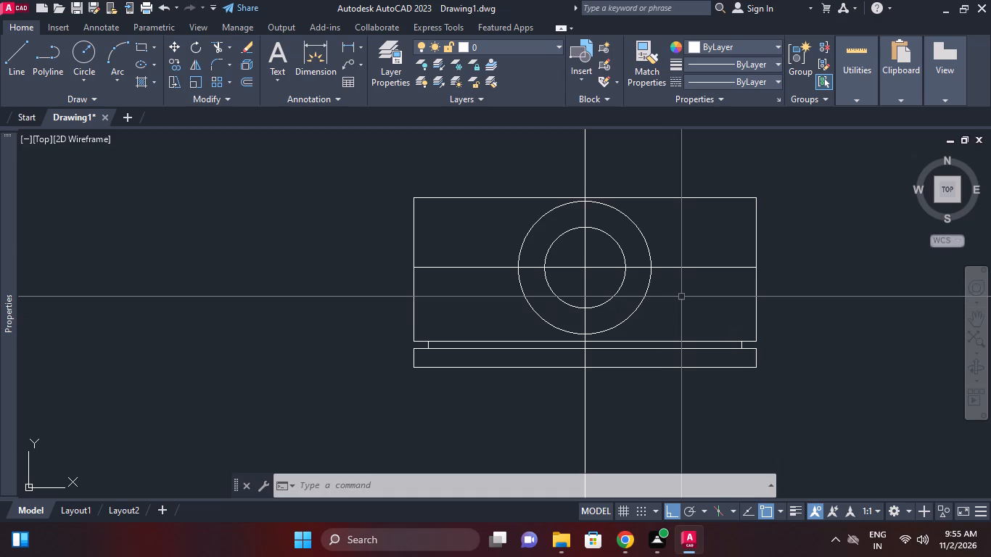
pyautogui.middleClick(683, 304)
pyautogui.click(744, 308)
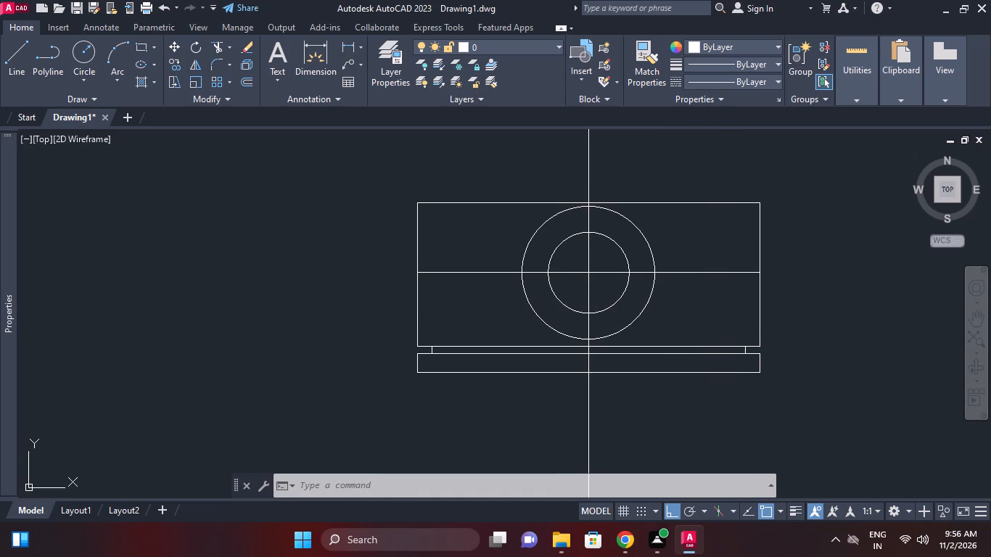
pyautogui.click(723, 264)
pyautogui.rightClick(719, 243)
pyautogui.click(739, 241)
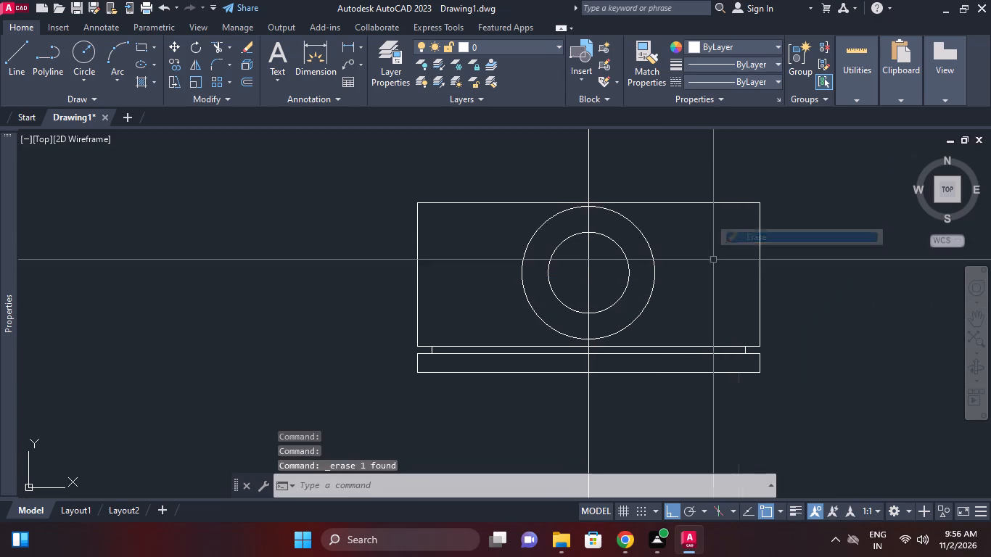
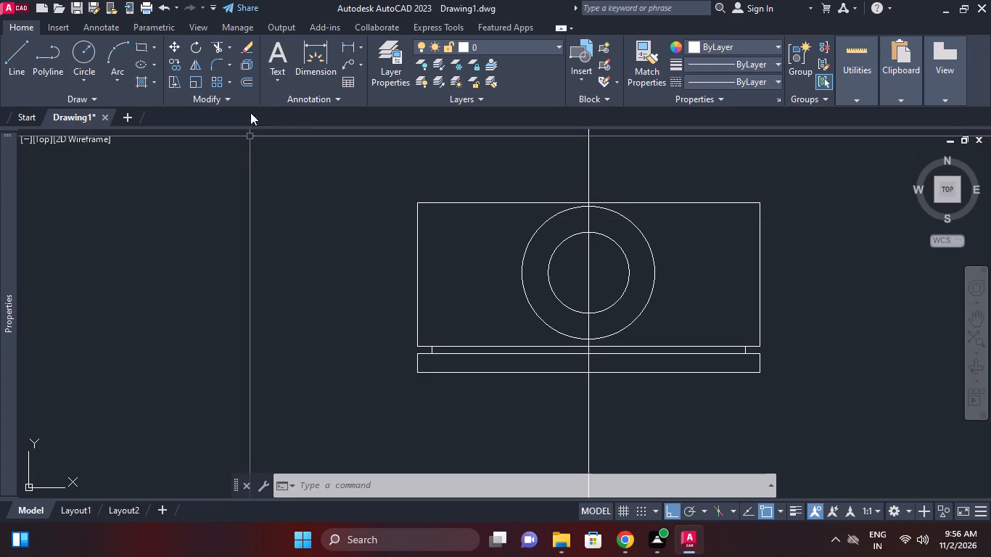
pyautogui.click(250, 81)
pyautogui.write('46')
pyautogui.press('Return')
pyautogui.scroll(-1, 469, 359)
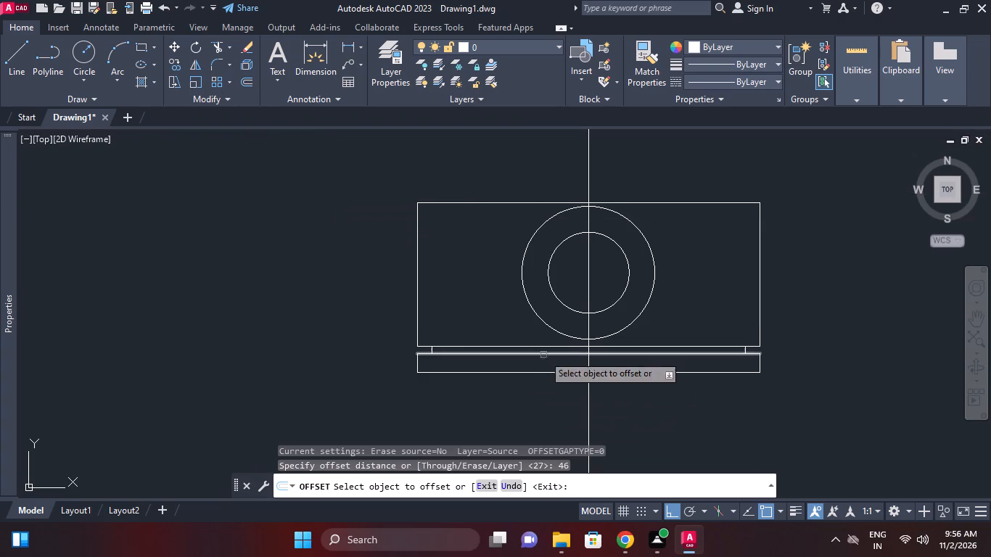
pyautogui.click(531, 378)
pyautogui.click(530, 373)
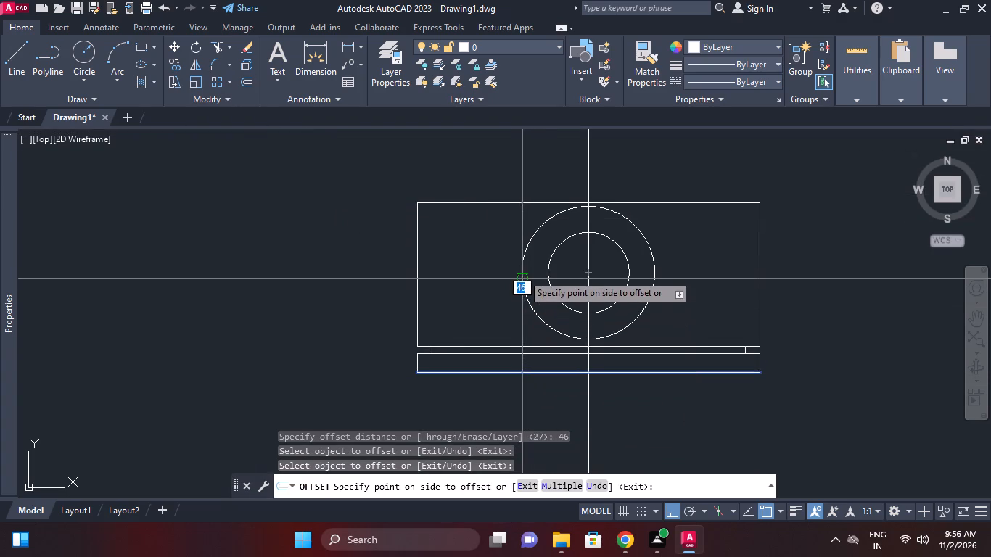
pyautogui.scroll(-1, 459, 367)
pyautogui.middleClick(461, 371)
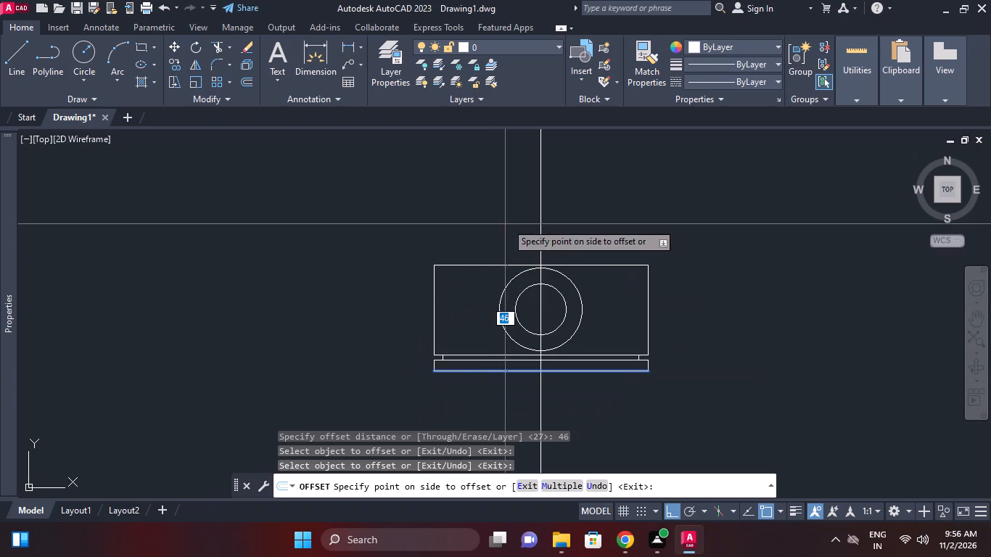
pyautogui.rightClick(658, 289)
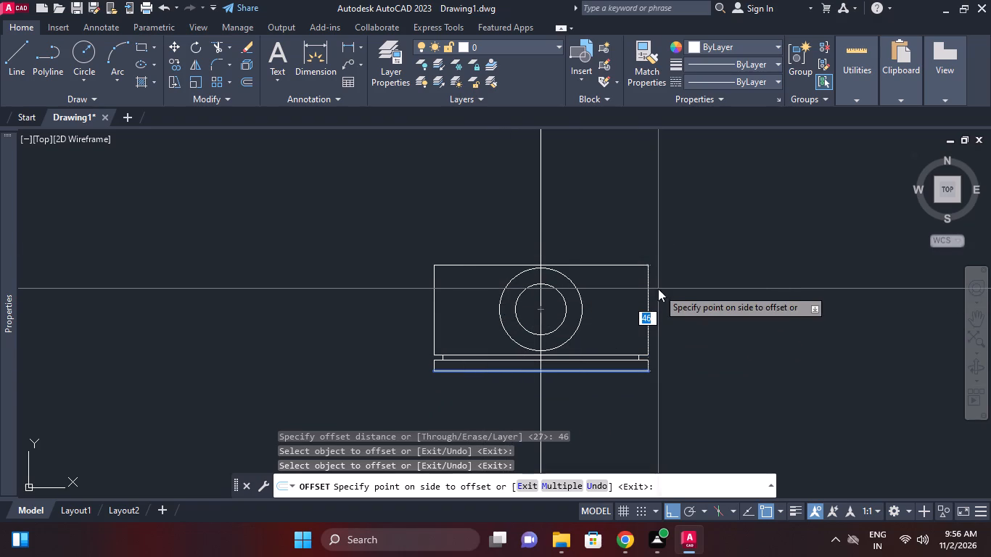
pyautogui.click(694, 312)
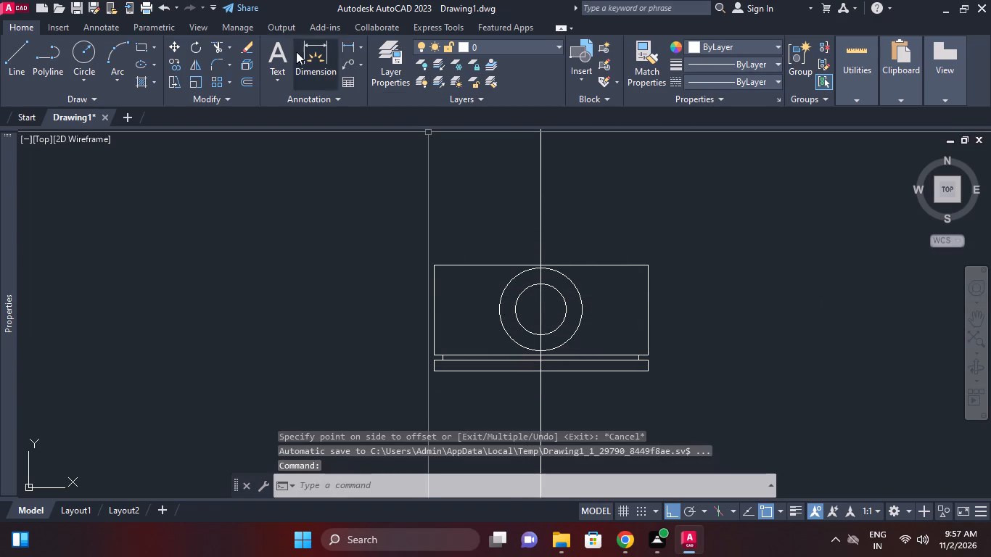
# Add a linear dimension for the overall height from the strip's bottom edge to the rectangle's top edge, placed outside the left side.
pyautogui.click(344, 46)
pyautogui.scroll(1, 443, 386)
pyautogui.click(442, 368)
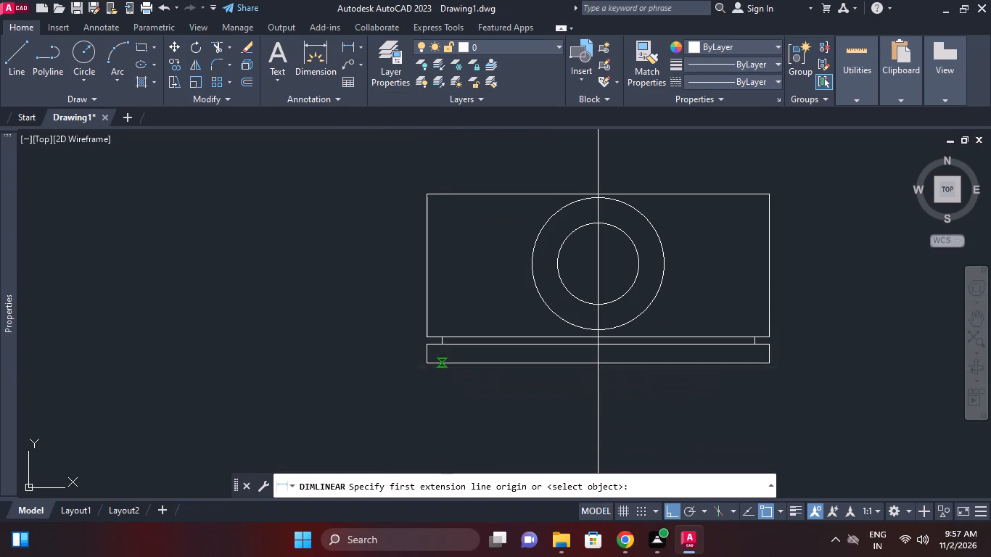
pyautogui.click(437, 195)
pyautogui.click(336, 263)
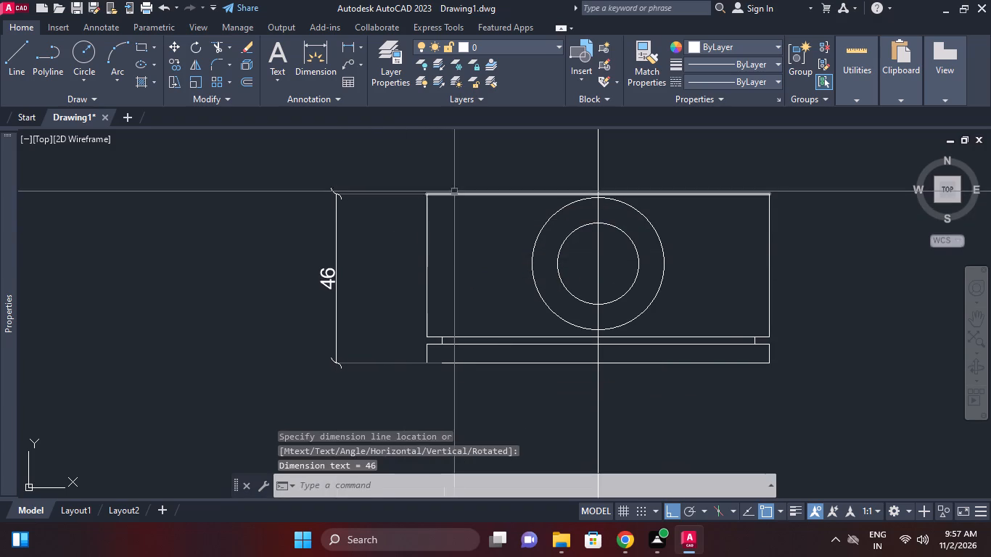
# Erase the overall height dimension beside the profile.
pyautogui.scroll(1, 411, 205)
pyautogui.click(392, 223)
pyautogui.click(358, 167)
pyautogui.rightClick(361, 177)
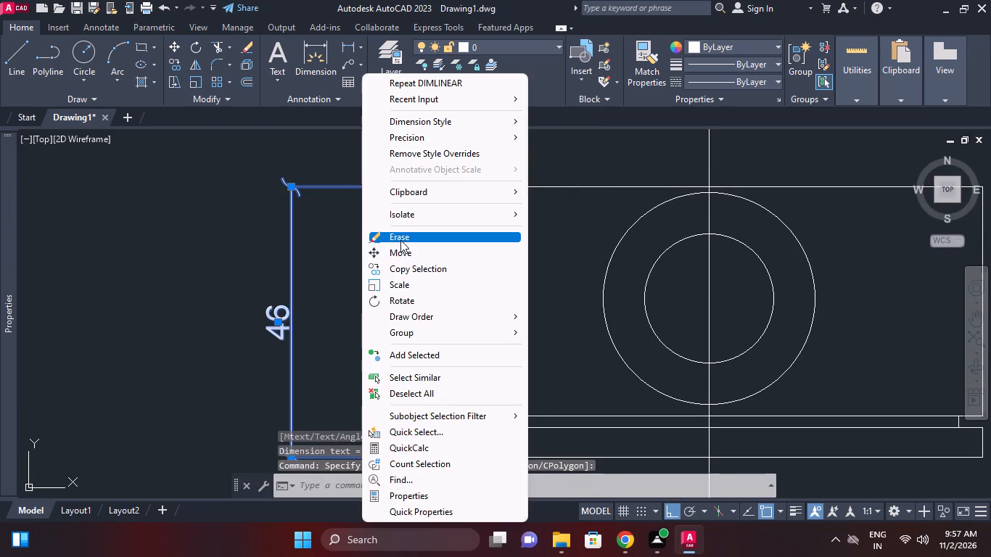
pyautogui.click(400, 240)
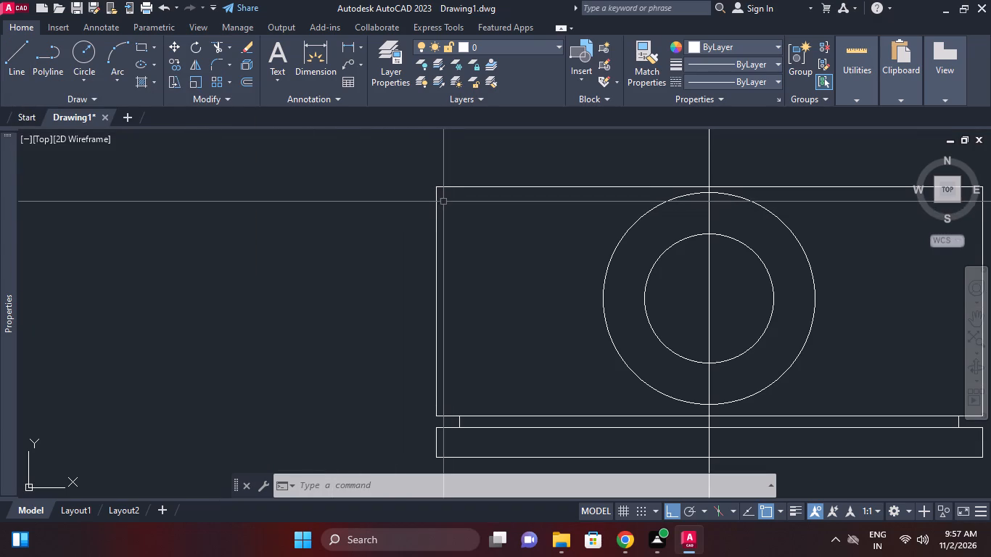
# Copy the vertical centre construction line from the top edge's midpoint to the rectangle's upper-left corner.
pyautogui.scroll(-1, 459, 206)
pyautogui.click(613, 151)
pyautogui.rightClick(636, 145)
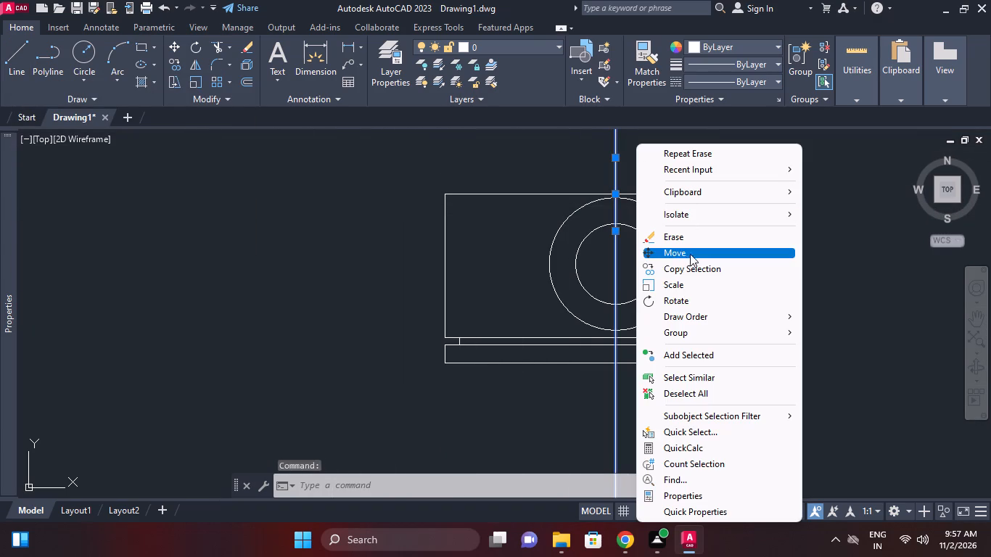
pyautogui.click(691, 270)
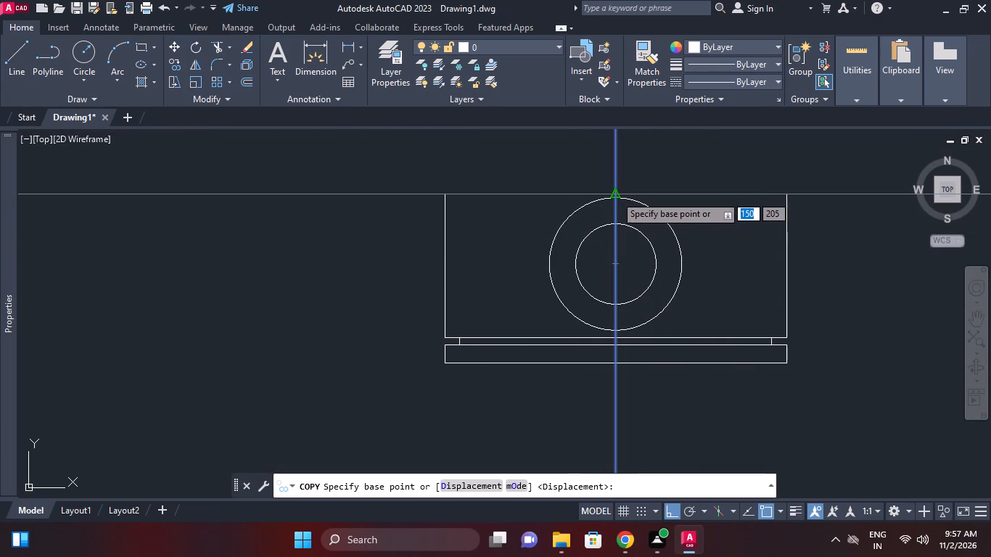
pyautogui.click(615, 193)
pyautogui.click(445, 191)
pyautogui.rightClick(475, 158)
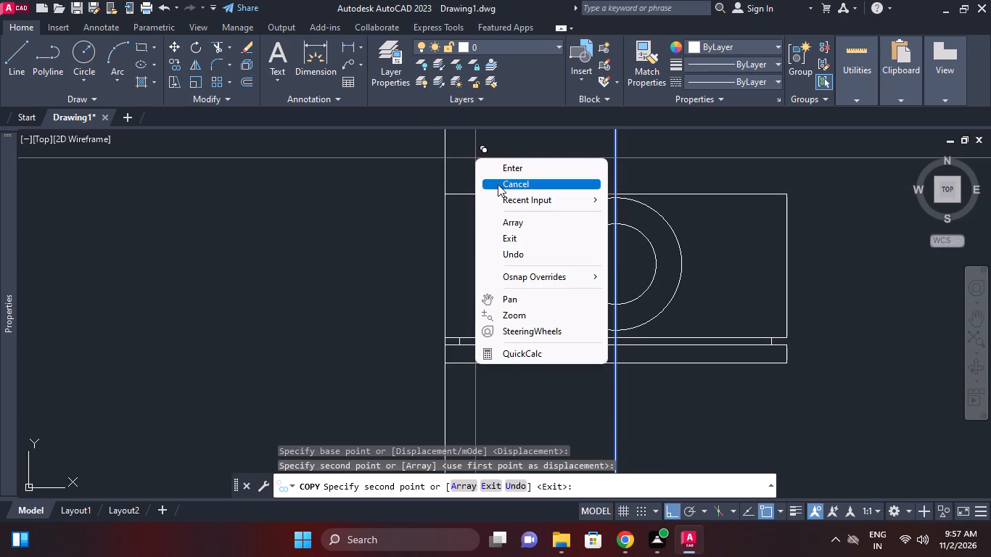
pyautogui.click(499, 186)
# Offset the copied construction line on the rectangle's left edge by 4 toward the centre.
pyautogui.moveTo(492, 185); pyautogui.dragTo(494, 228, button='middle')
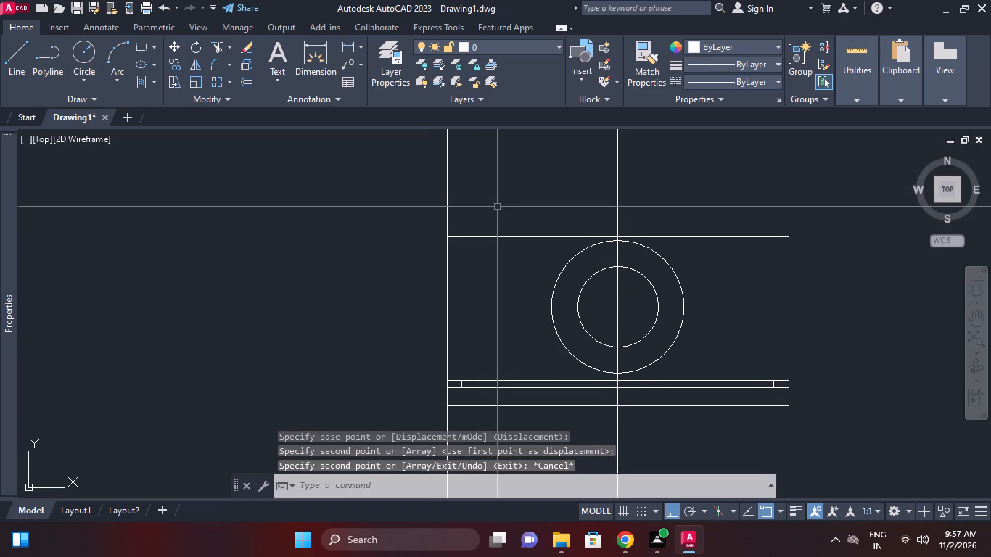
pyautogui.click(250, 87)
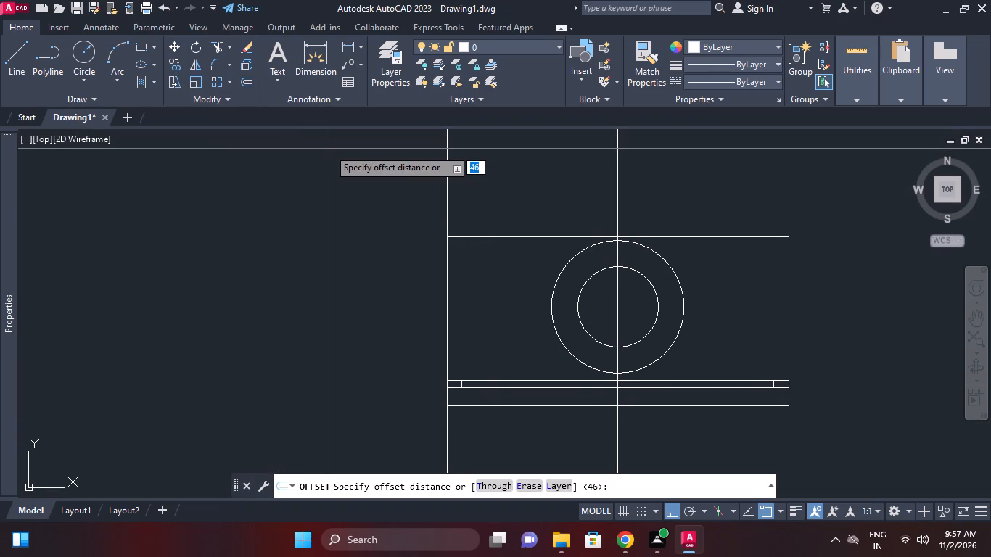
pyautogui.press('4')
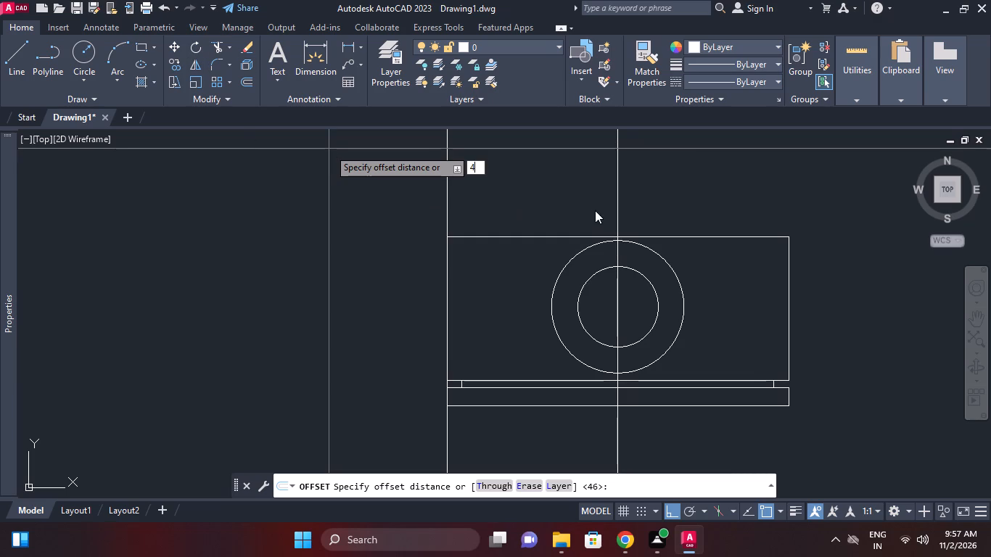
pyautogui.rightClick(503, 203)
pyautogui.click(538, 212)
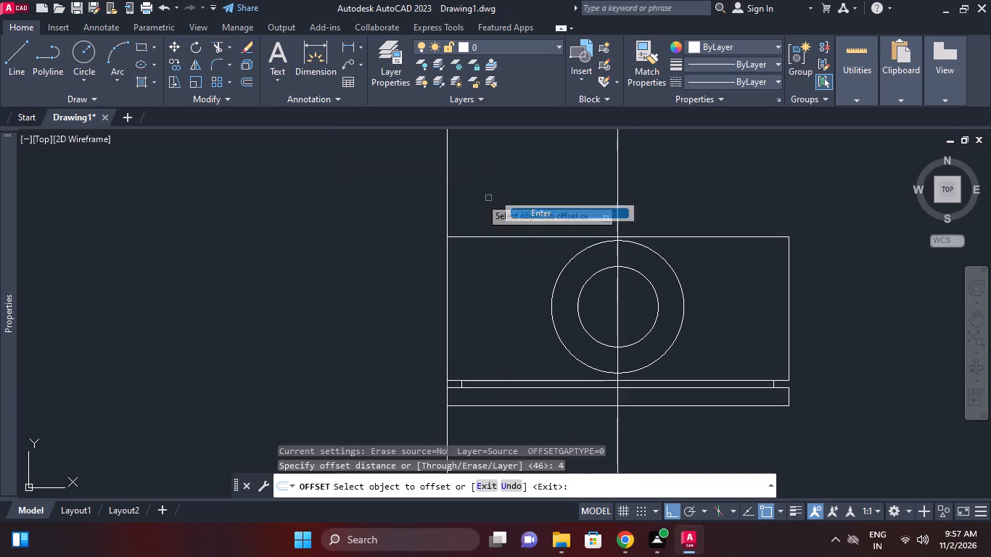
pyautogui.click(446, 174)
pyautogui.click(481, 167)
pyautogui.rightClick(482, 162)
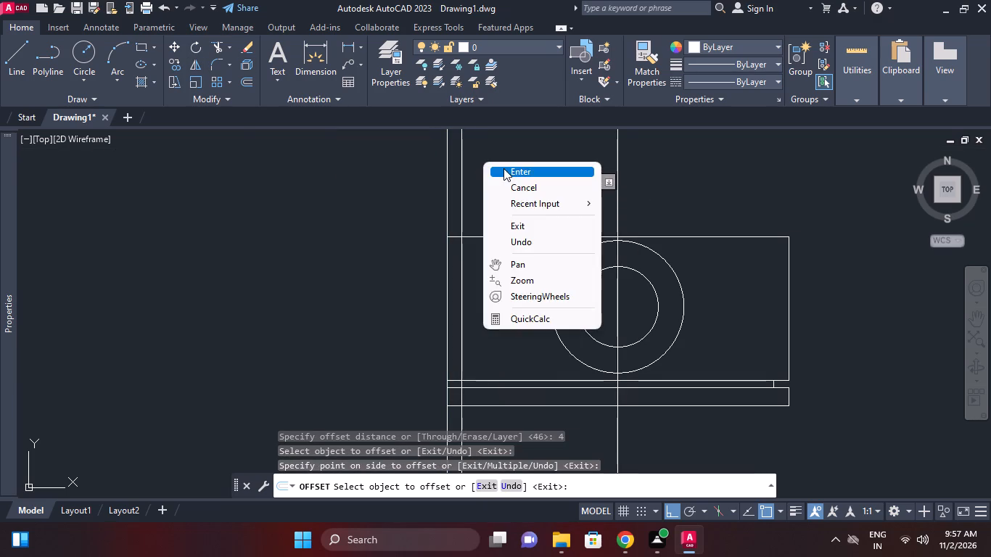
pyautogui.click(503, 168)
# Erase the vertical construction line that lies on the rectangle's left edge.
pyautogui.moveTo(482, 167); pyautogui.dragTo(491, 205, button='middle')
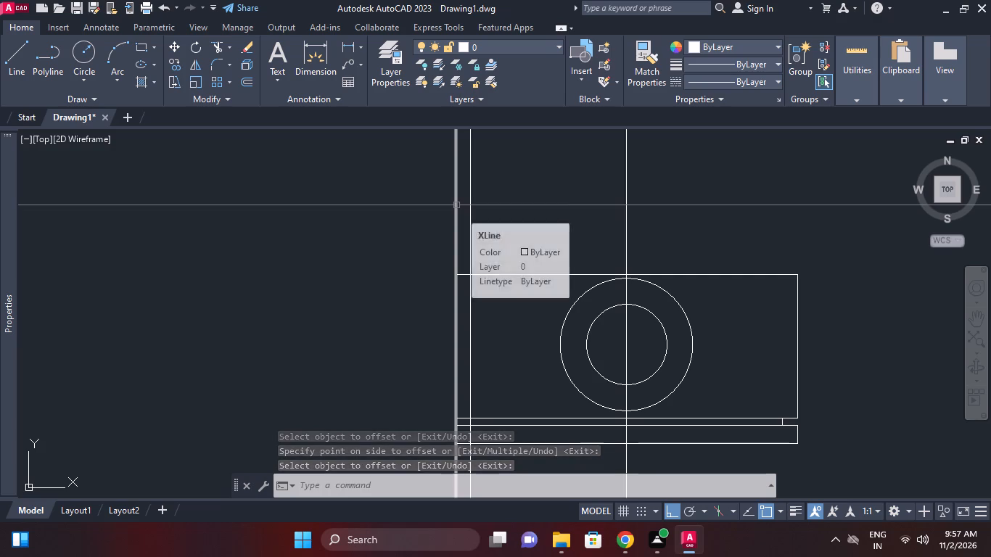
pyautogui.click(456, 205)
pyautogui.rightClick(522, 205)
pyautogui.click(587, 236)
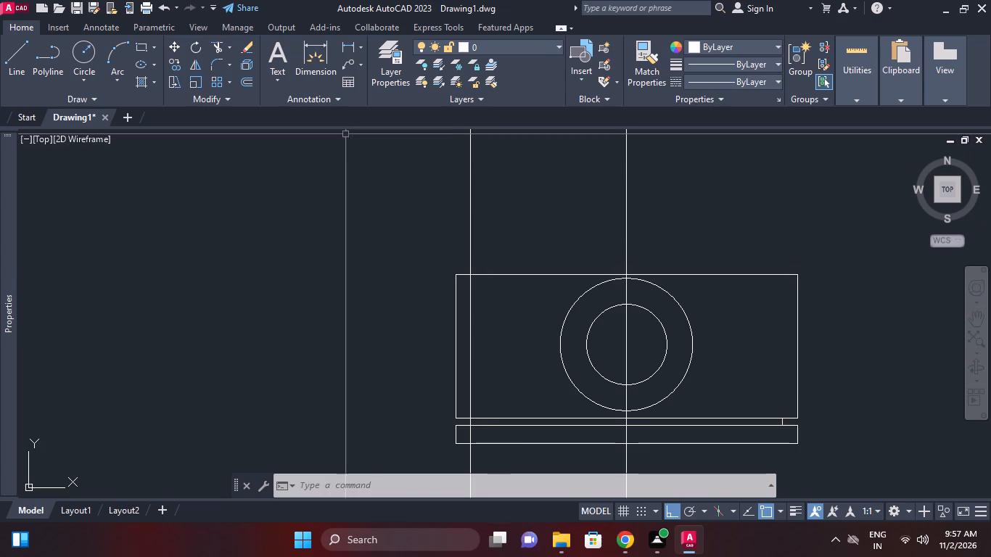
# Offset the rectangle's top edge upward by 3, and offset the resulting line upward by 2.
pyautogui.click(242, 86)
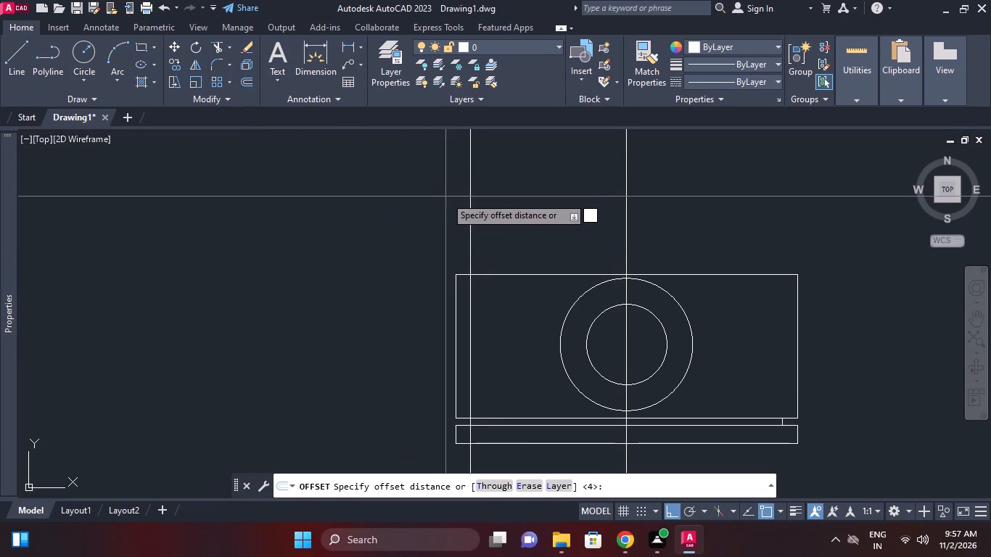
pyautogui.press('3')
pyautogui.press('Return')
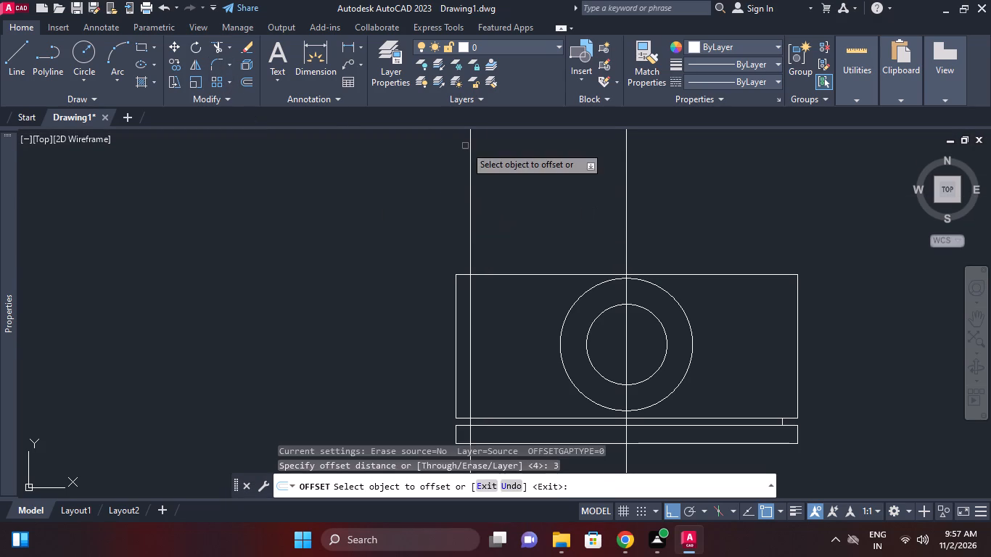
pyautogui.click(500, 272)
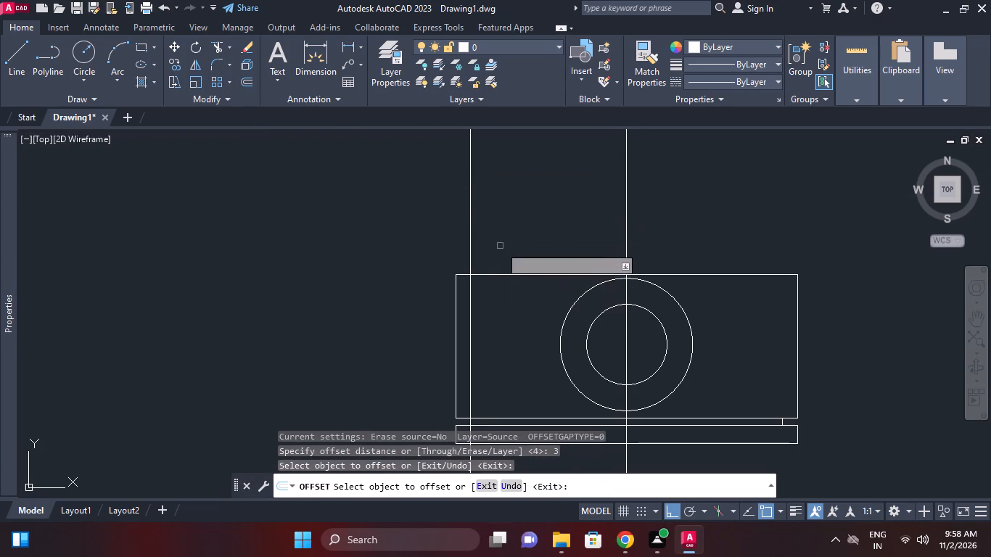
pyautogui.click(498, 272)
pyautogui.click(499, 278)
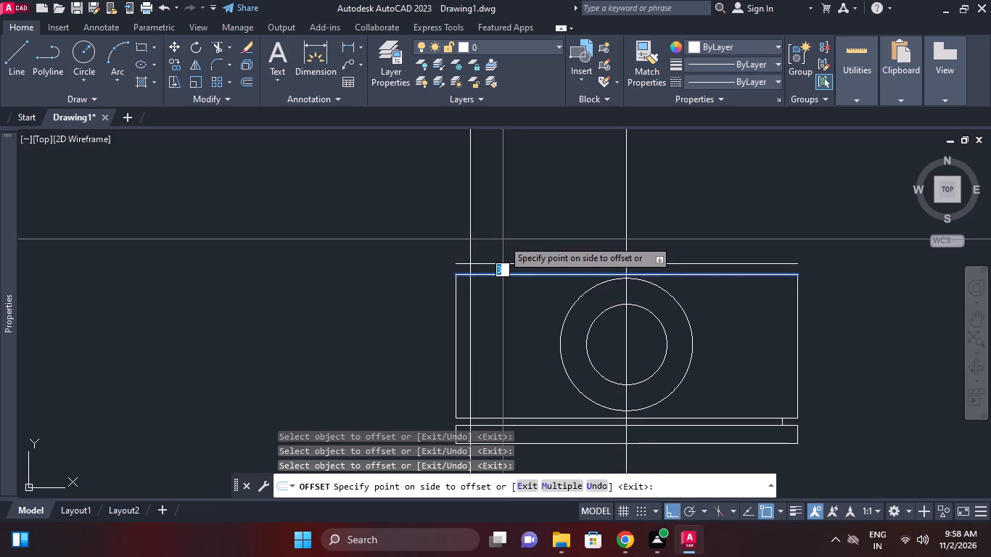
pyautogui.click(503, 239)
pyautogui.click(495, 263)
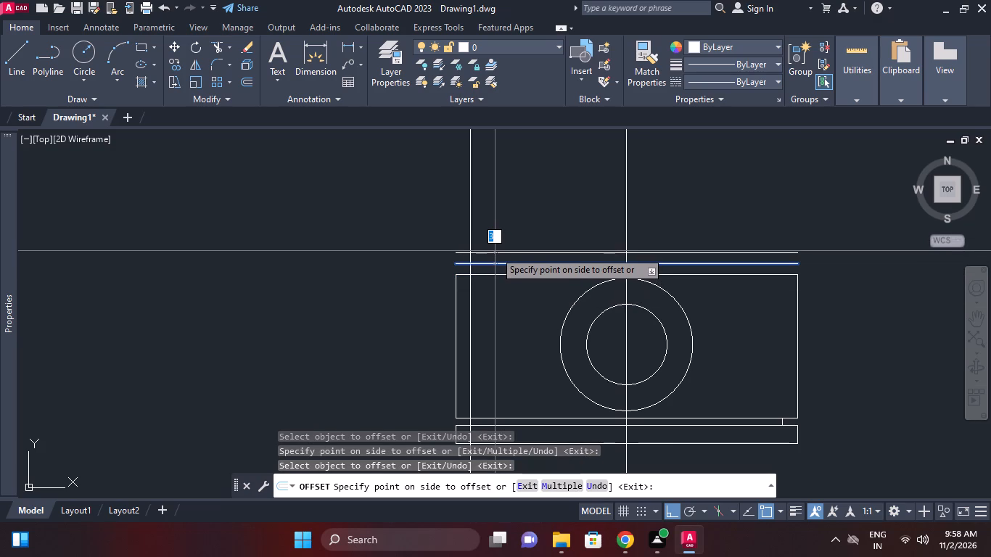
pyautogui.press('2')
pyautogui.press('Return')
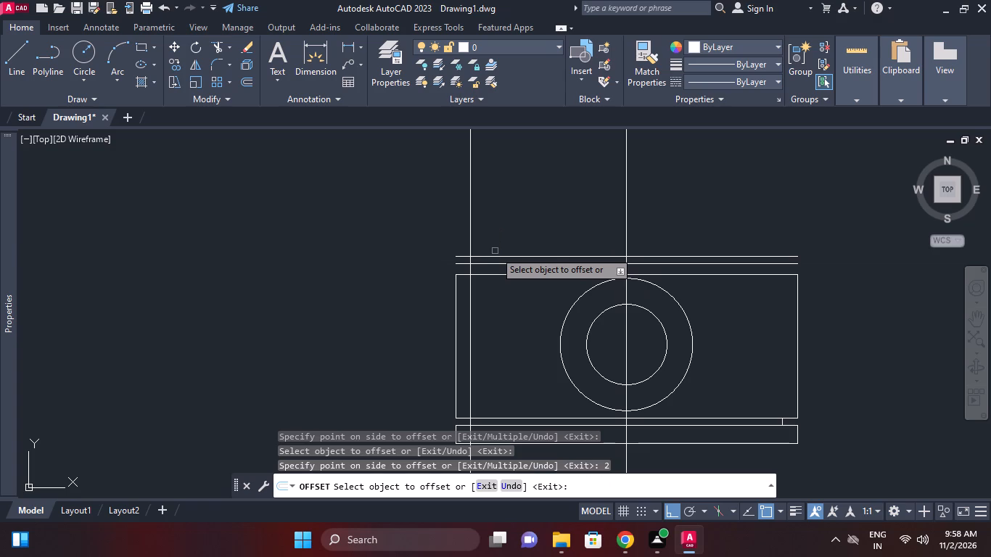
# Add a second pair of horizontal lines above the topmost offset line, spaced 3 and 2 upward.
pyautogui.click(486, 256)
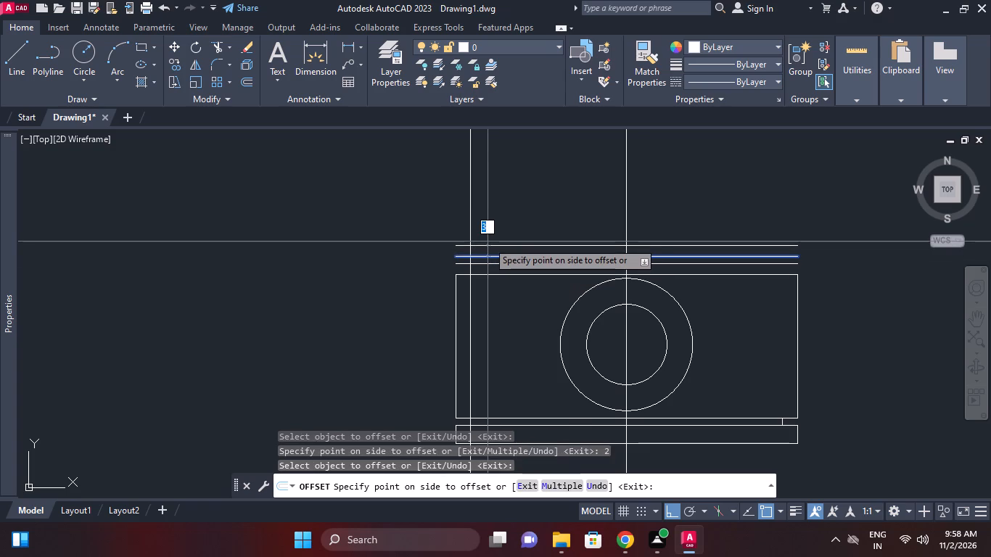
pyautogui.click(488, 242)
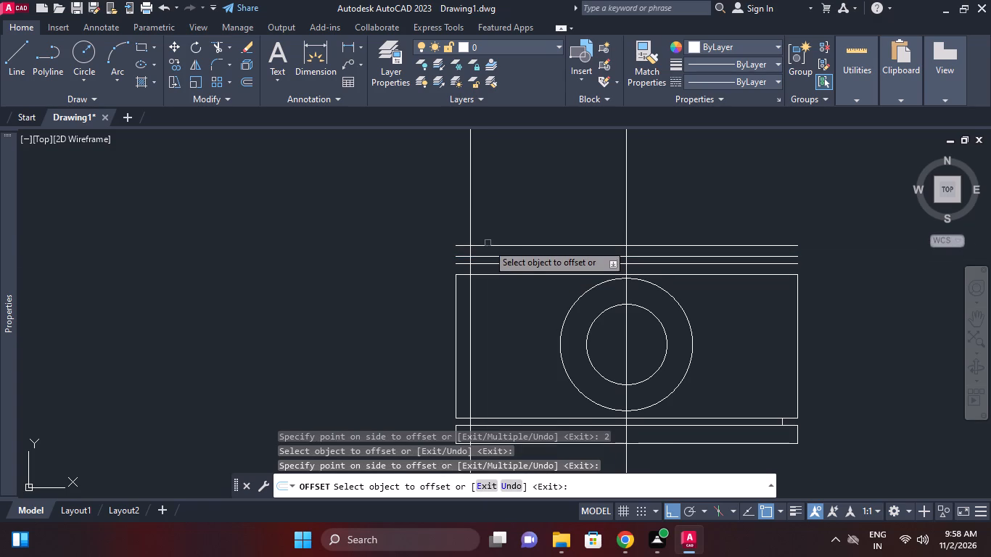
pyautogui.click(485, 245)
pyautogui.press('2')
pyautogui.press('Return')
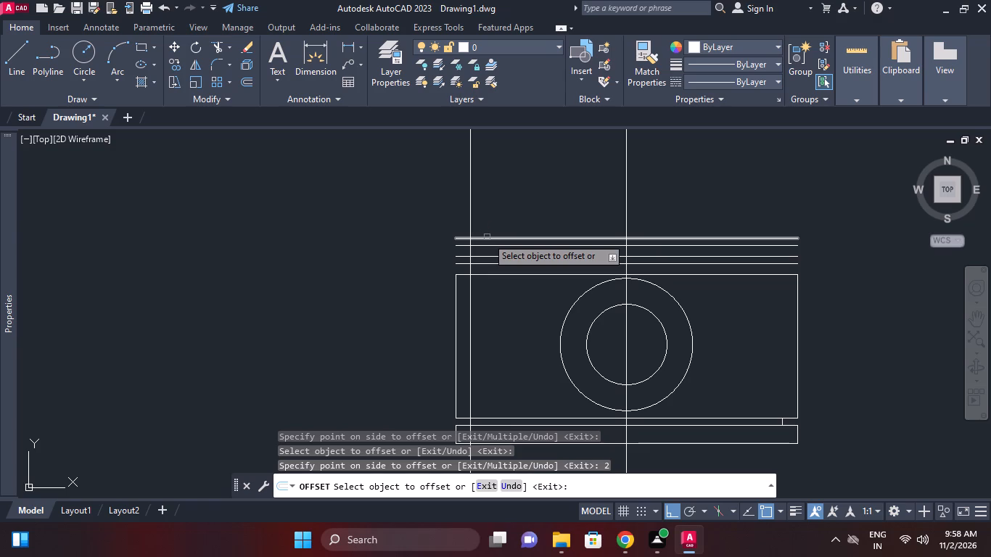
# Add a third pair of horizontal lines above the topmost offset line, spaced 3 and 2 upward.
pyautogui.scroll(2, 455, 280)
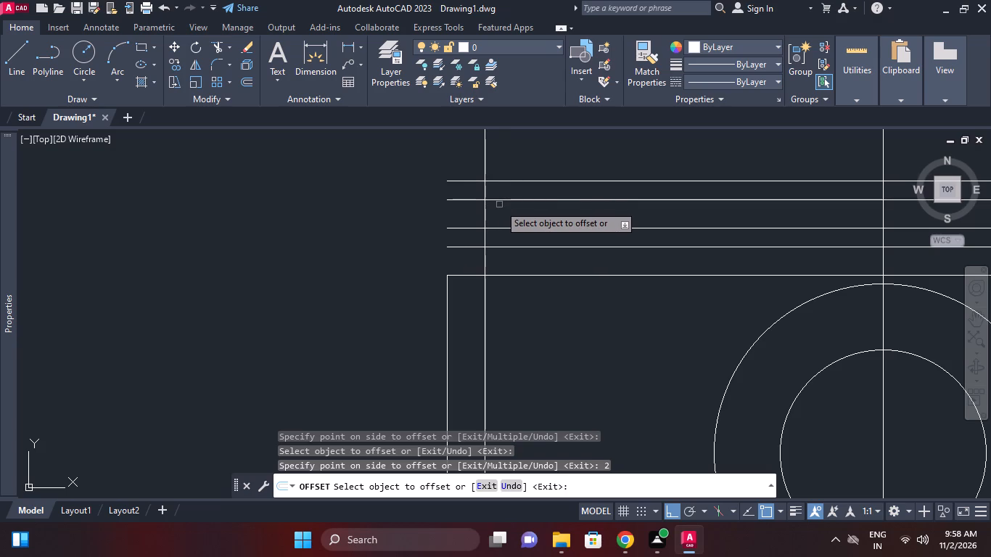
pyautogui.moveTo(500, 222); pyautogui.dragTo(501, 234, button='middle')
pyautogui.scroll(1, 495, 261)
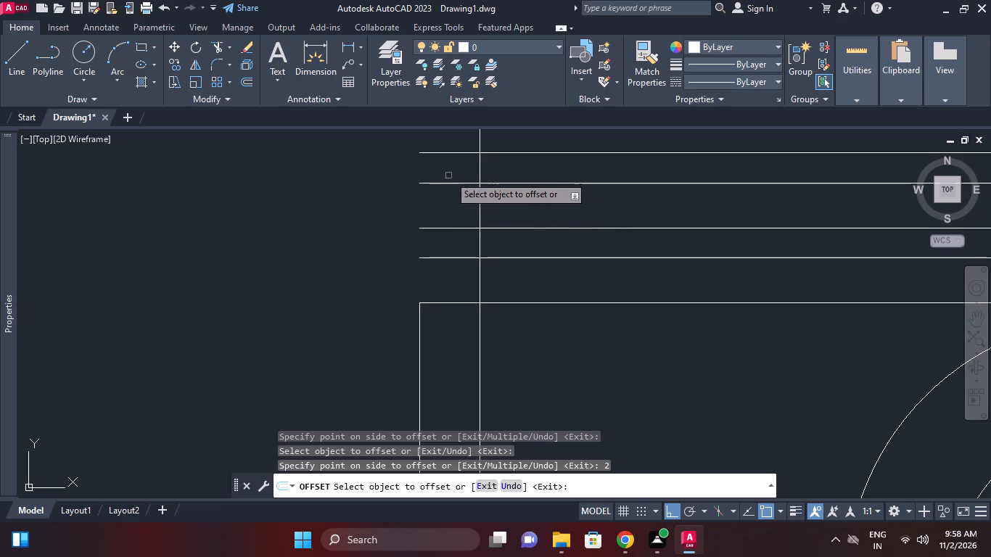
pyautogui.moveTo(476, 167); pyautogui.dragTo(475, 222, button='middle')
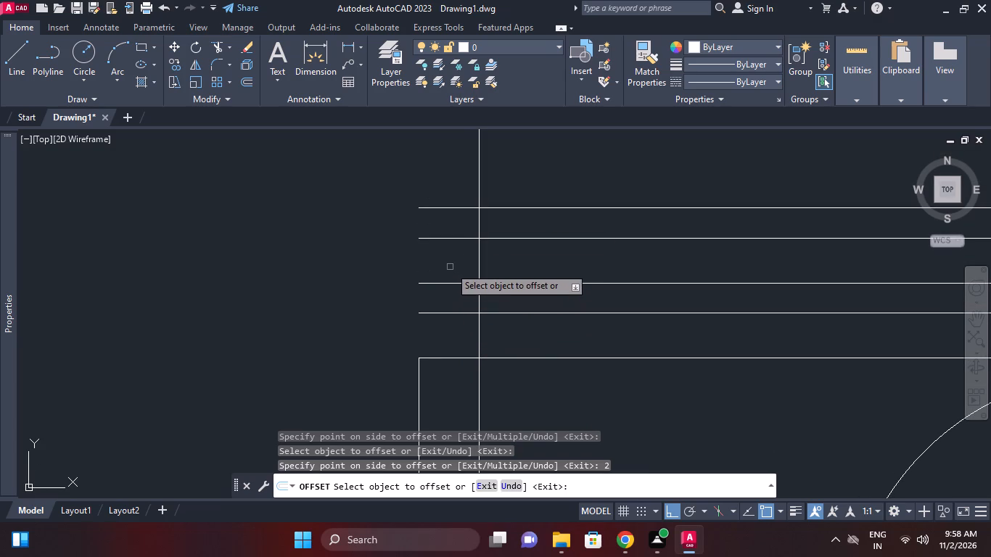
pyautogui.click(437, 207)
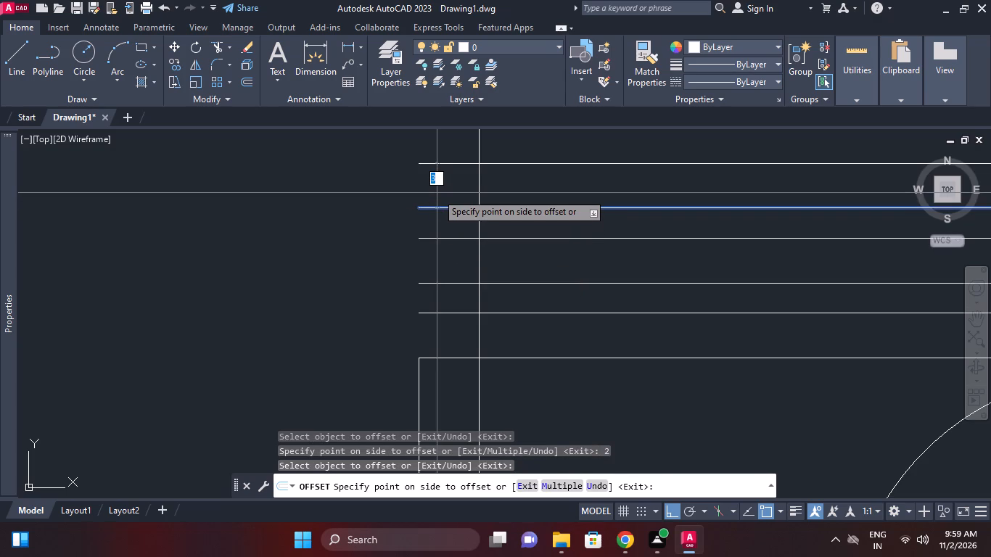
pyautogui.click(437, 193)
pyautogui.moveTo(475, 165); pyautogui.dragTo(475, 242, button='middle')
pyautogui.click(493, 240)
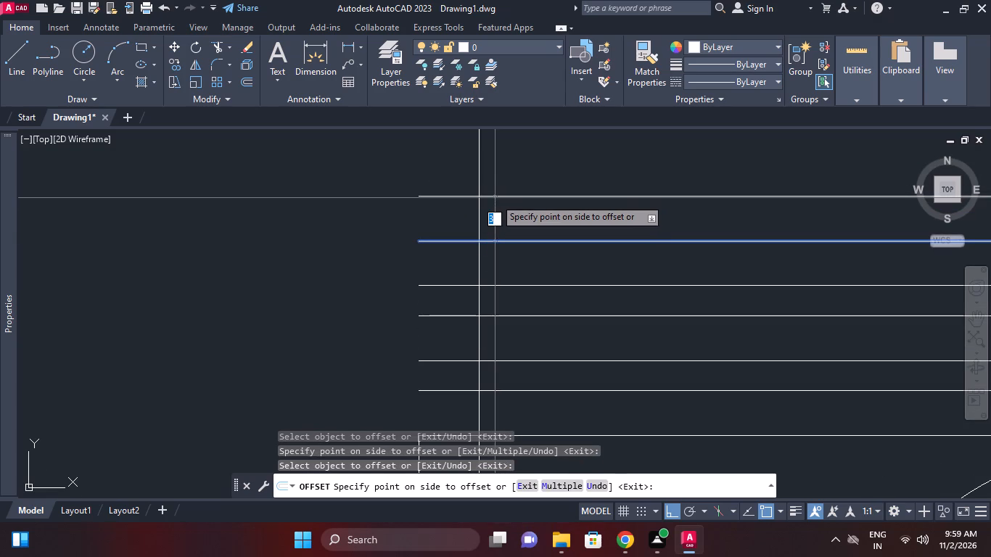
pyautogui.press('2')
pyautogui.press('Return')
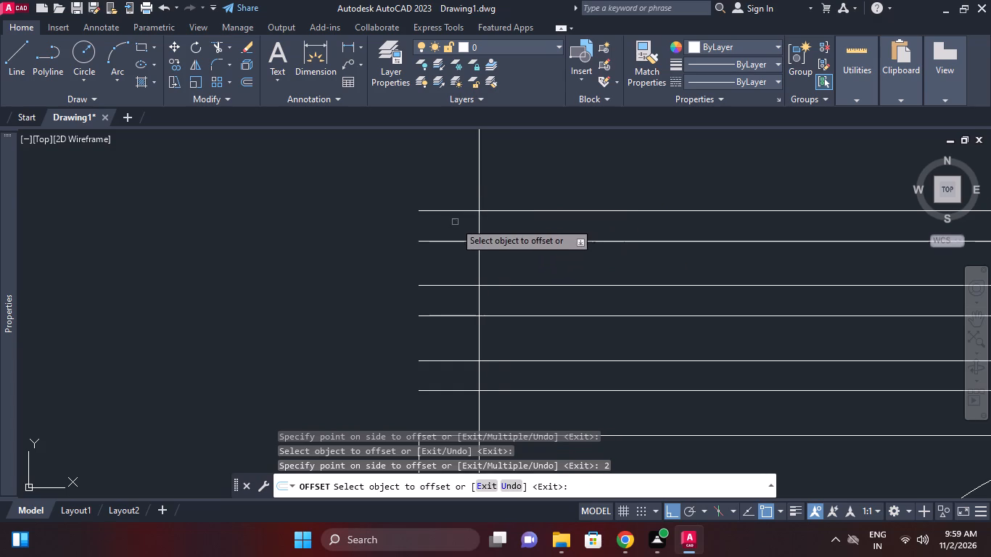
pyautogui.scroll(-1, 482, 228)
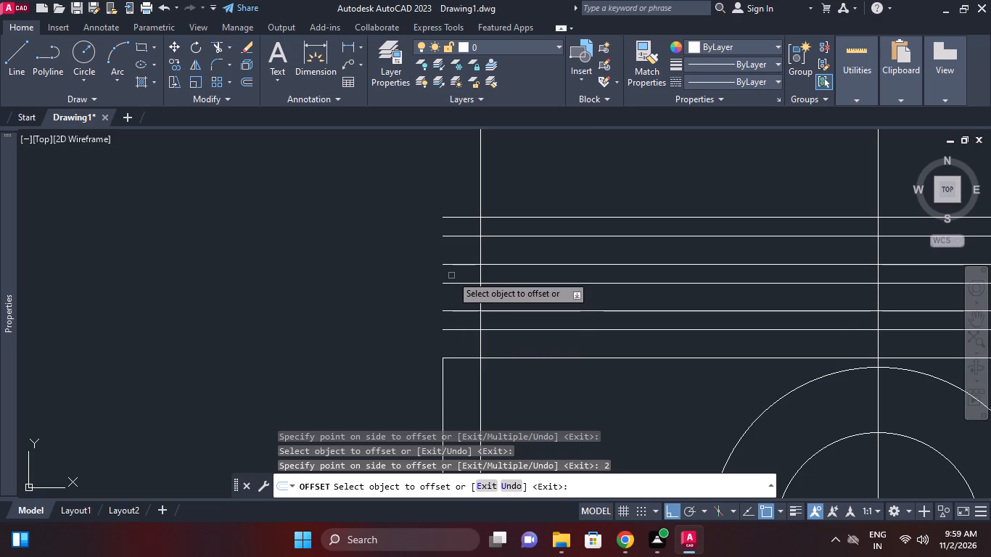
# Add a fourth pair of horizontal lines above the topmost offset line, spaced 3 and 2 upward, and end the offsetting.
pyautogui.moveTo(540, 226); pyautogui.dragTo(533, 271, button='middle')
pyautogui.click(498, 257)
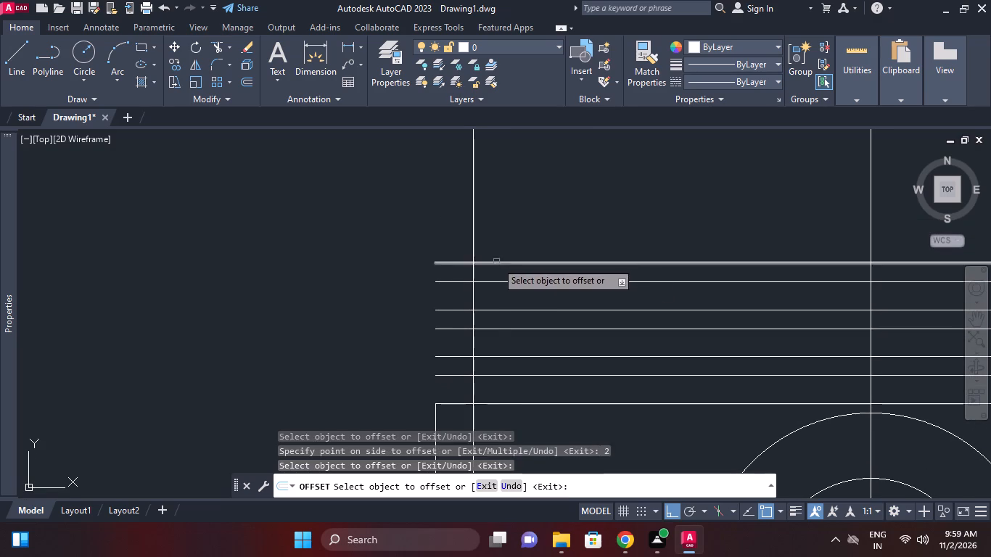
pyautogui.click(496, 262)
pyautogui.click(498, 248)
pyautogui.click(499, 235)
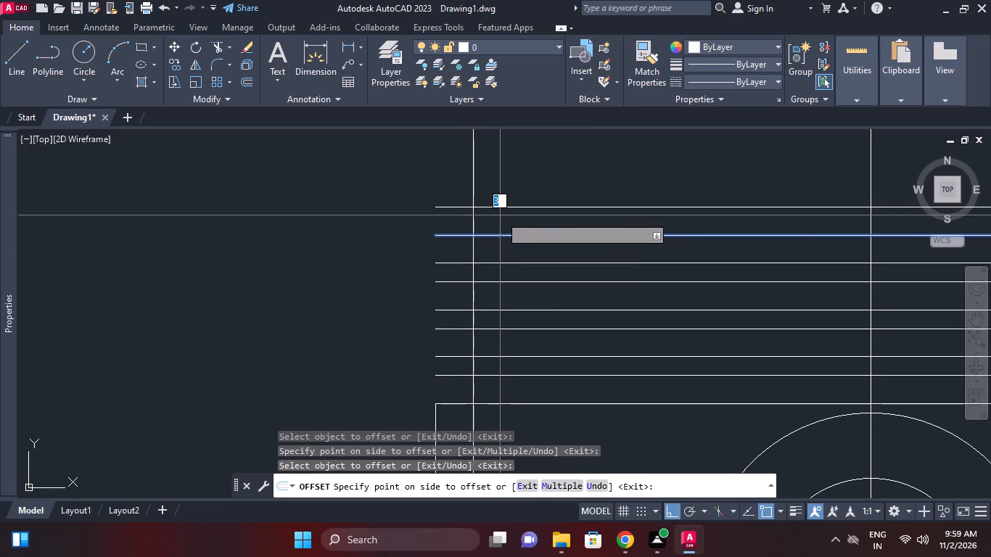
pyautogui.press('2')
pyautogui.press('Return')
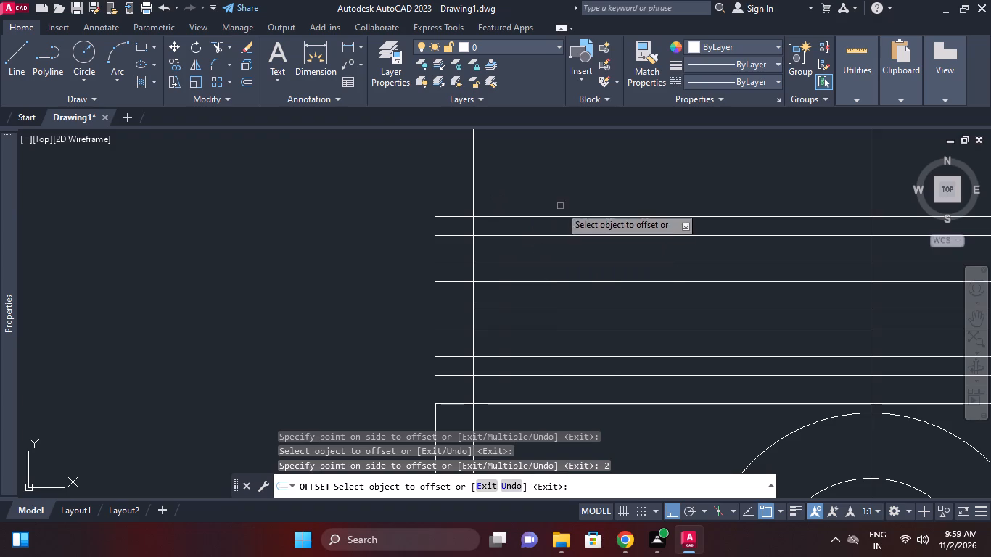
pyautogui.rightClick(560, 206)
pyautogui.click(592, 208)
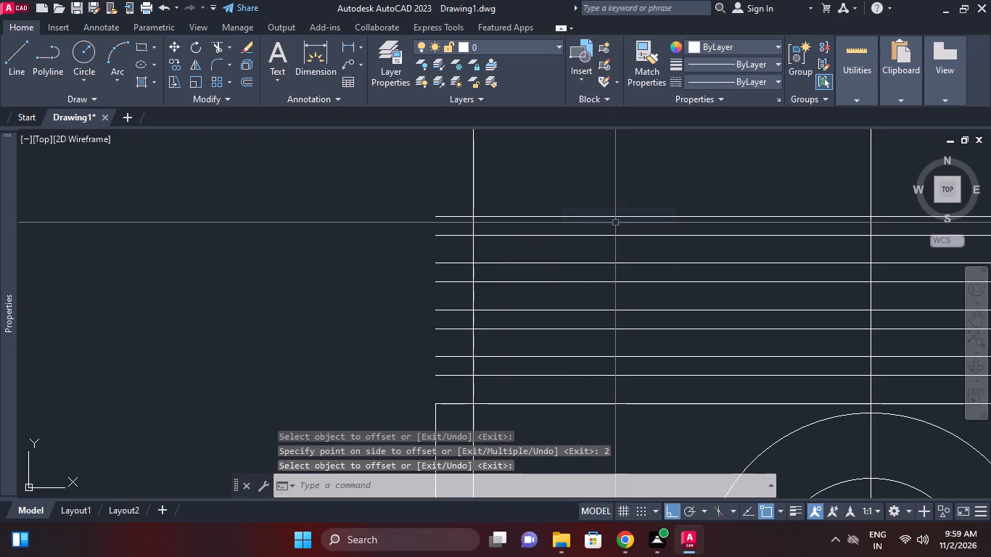
# Draw a vertical line joining the left ends of the stacked lines, from the lowest offset line to the topmost one.
pyautogui.moveTo(556, 265); pyautogui.dragTo(586, 226, button='middle')
pyautogui.click(9, 50)
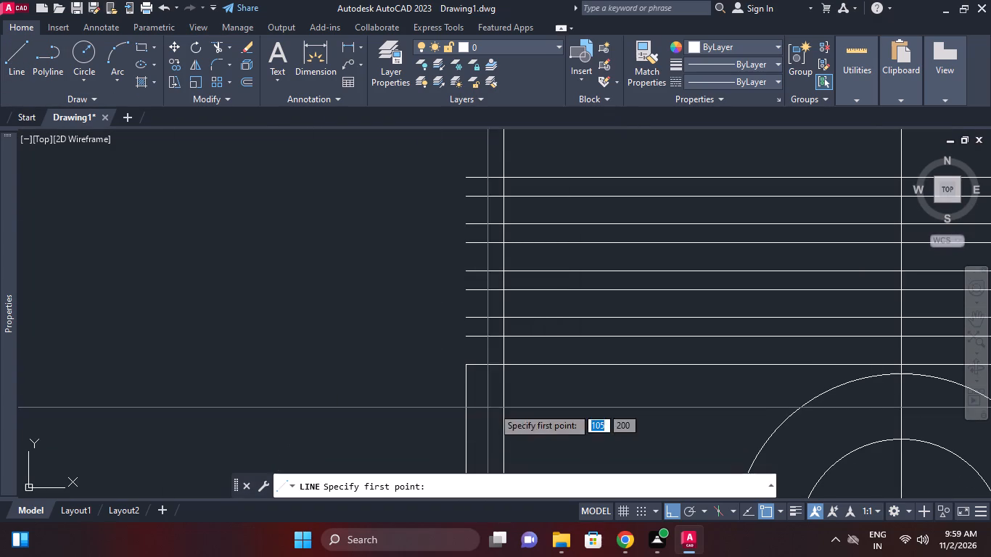
pyautogui.scroll(1, 477, 339)
pyautogui.click(459, 337)
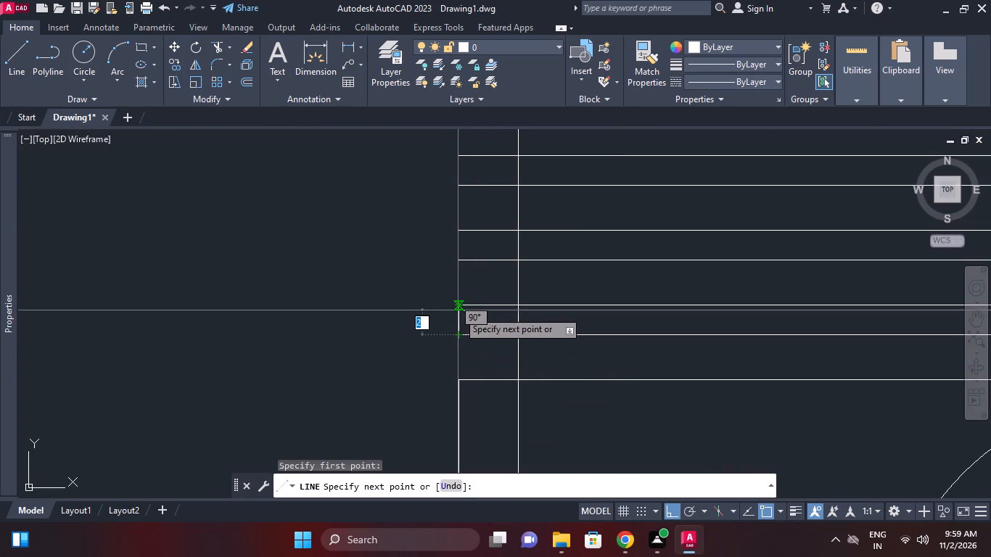
pyautogui.moveTo(458, 193); pyautogui.dragTo(459, 354, button='middle')
pyautogui.click(458, 237)
pyautogui.rightClick(458, 237)
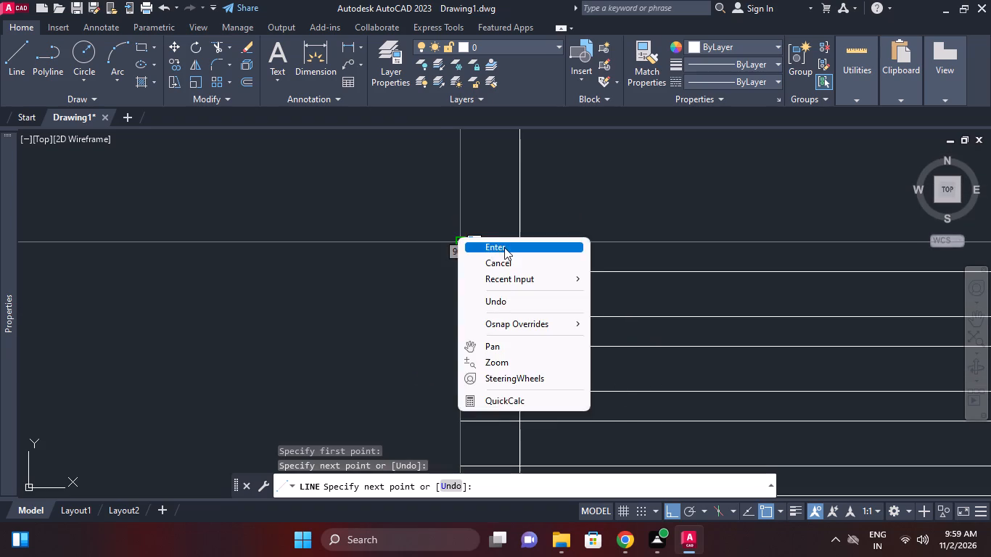
pyautogui.click(504, 247)
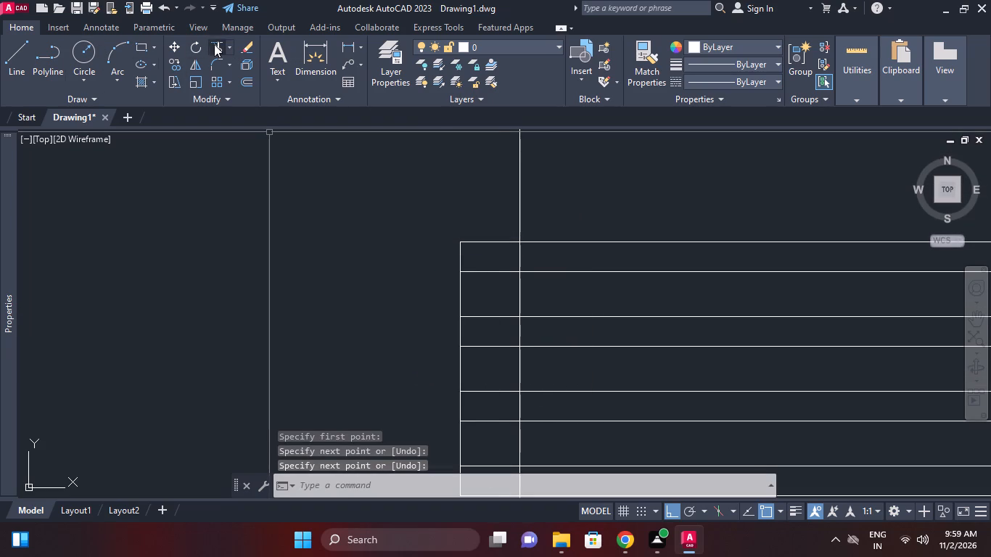
# Trim the left closing line out of the three gaps between the fins, using all objects as cutting edges.
pyautogui.click(214, 44)
pyautogui.rightClick(207, 292)
pyautogui.click(258, 297)
pyautogui.moveTo(288, 308); pyautogui.dragTo(334, 192, button='middle')
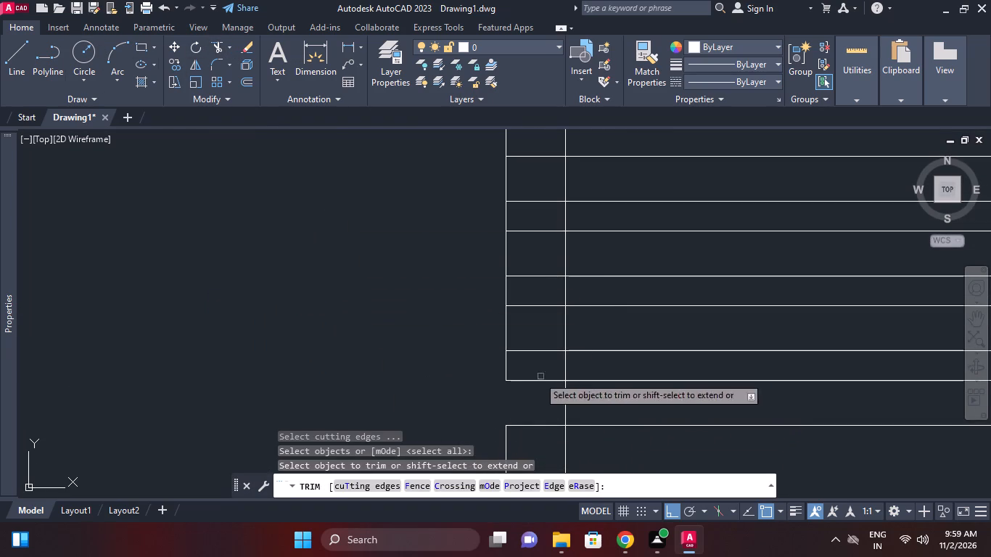
pyautogui.click(509, 331)
pyautogui.click(505, 245)
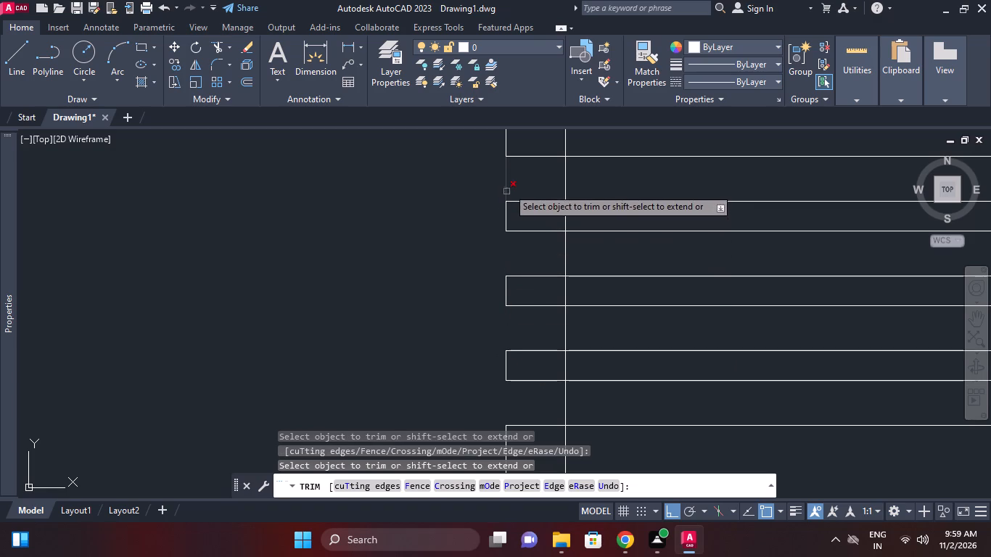
pyautogui.click(508, 176)
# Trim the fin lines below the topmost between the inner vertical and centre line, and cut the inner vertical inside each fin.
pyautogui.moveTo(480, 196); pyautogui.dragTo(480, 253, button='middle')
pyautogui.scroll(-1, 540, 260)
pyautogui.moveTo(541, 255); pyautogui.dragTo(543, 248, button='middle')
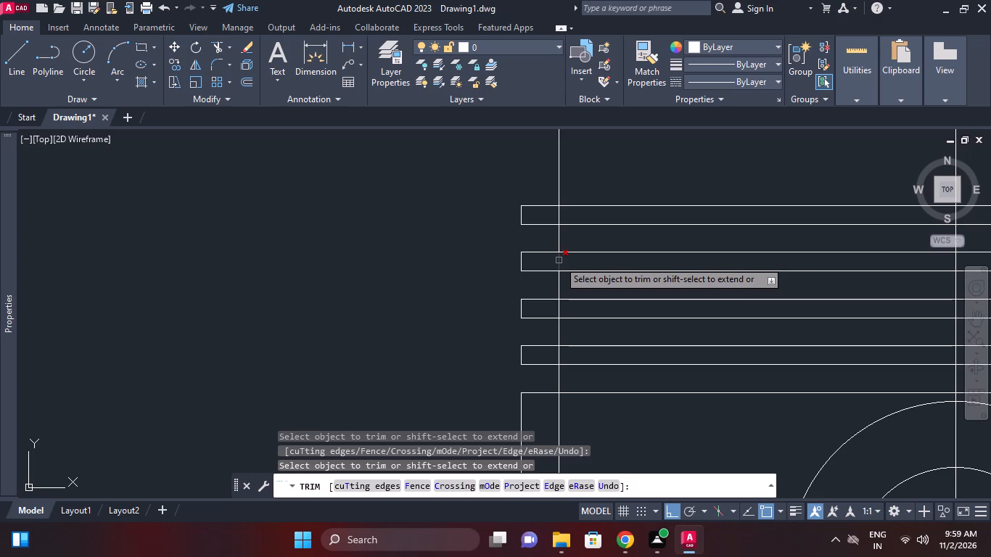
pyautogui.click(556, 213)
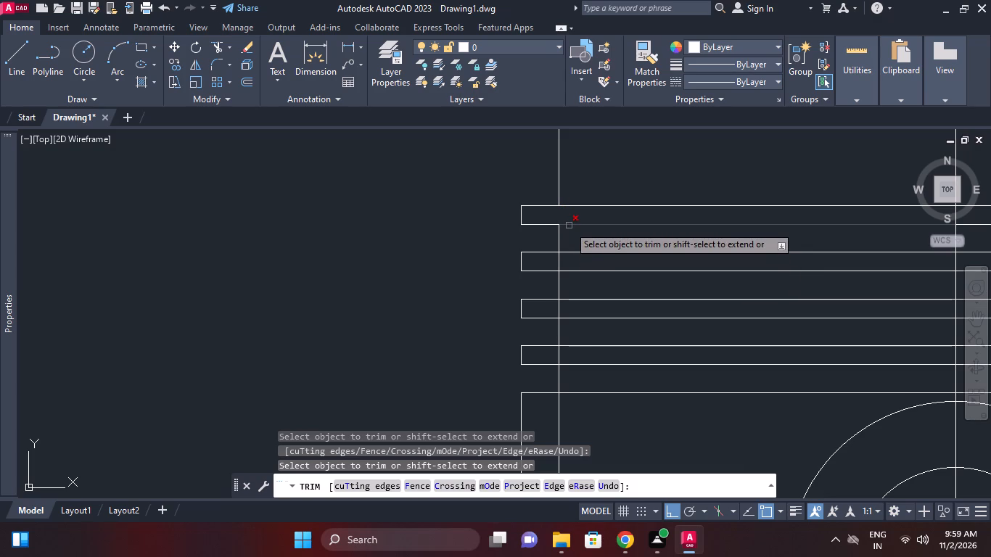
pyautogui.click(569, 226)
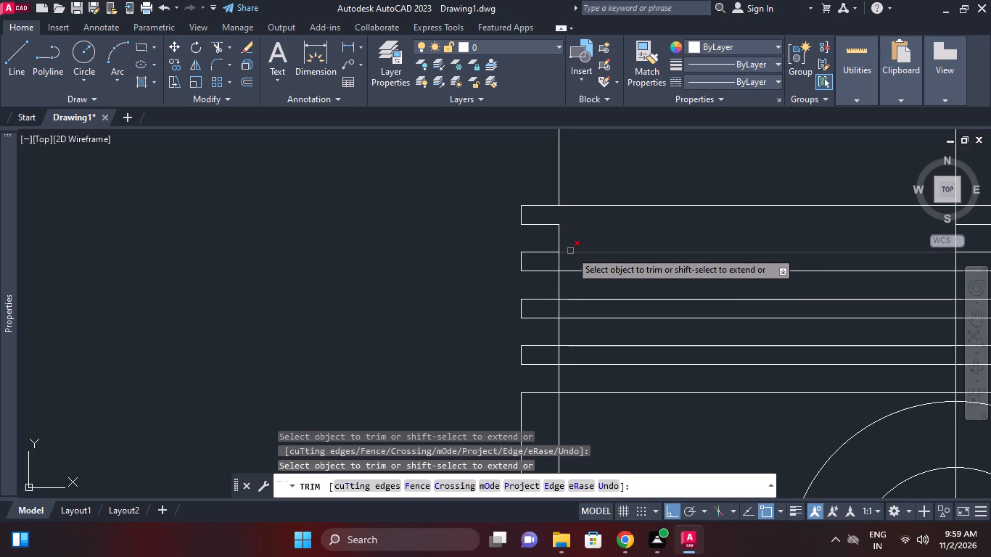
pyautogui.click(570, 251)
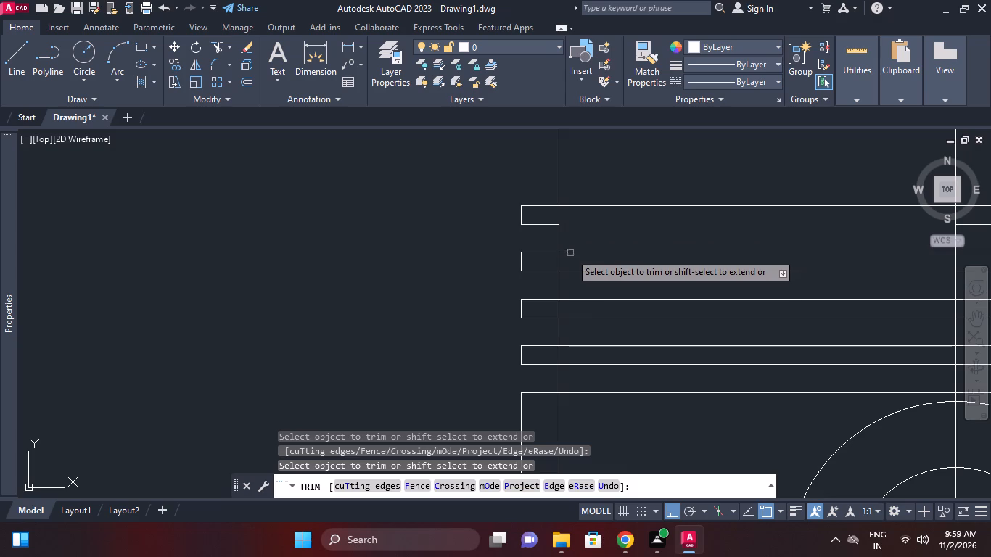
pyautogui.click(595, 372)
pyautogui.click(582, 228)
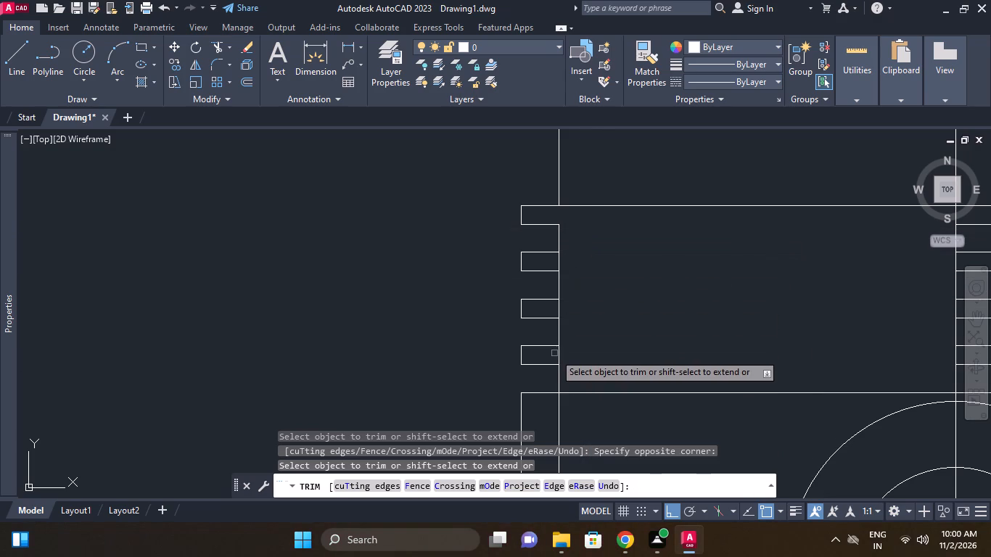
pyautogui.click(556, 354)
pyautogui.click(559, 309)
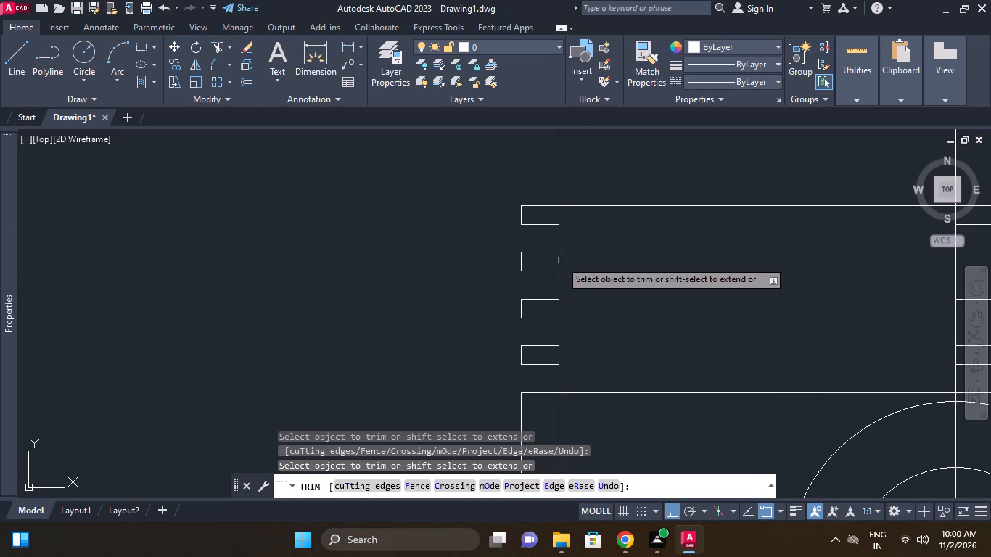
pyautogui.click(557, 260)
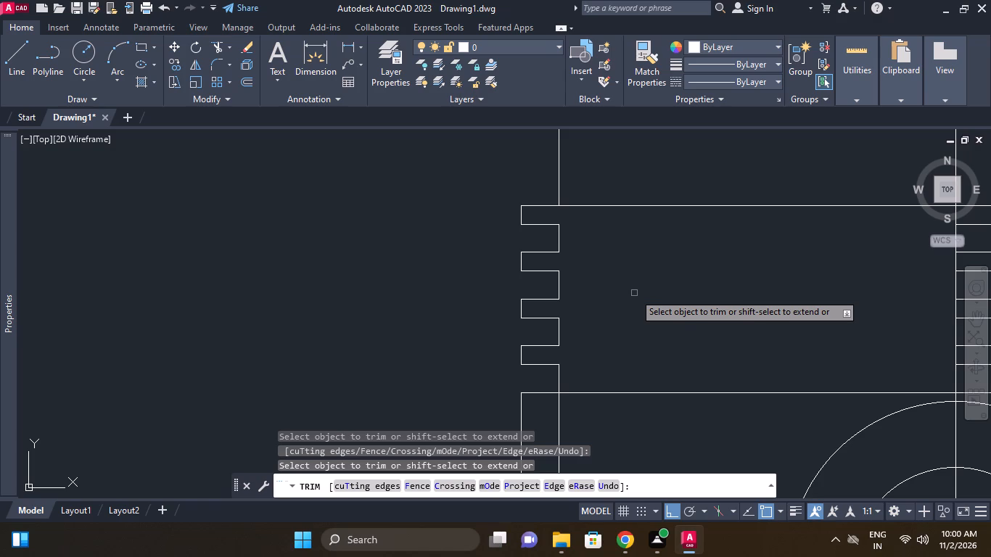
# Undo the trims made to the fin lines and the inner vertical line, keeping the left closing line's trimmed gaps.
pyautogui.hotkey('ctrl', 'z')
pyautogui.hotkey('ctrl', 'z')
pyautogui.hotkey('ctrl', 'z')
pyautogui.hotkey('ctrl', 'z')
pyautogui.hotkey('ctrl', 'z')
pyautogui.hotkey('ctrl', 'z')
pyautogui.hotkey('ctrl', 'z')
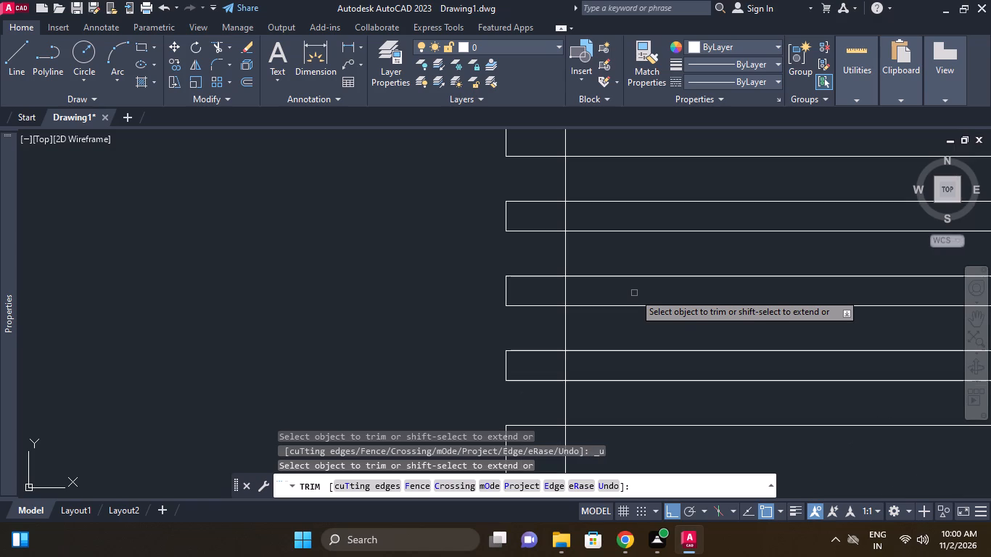
# Trim the lower fin lines between the inner vertical and centre line, keeping the bottommost, and cut the inner vertical inside the lower three fins.
pyautogui.scroll(-1, 634, 293)
pyautogui.moveTo(634, 293); pyautogui.dragTo(634, 300, button='middle')
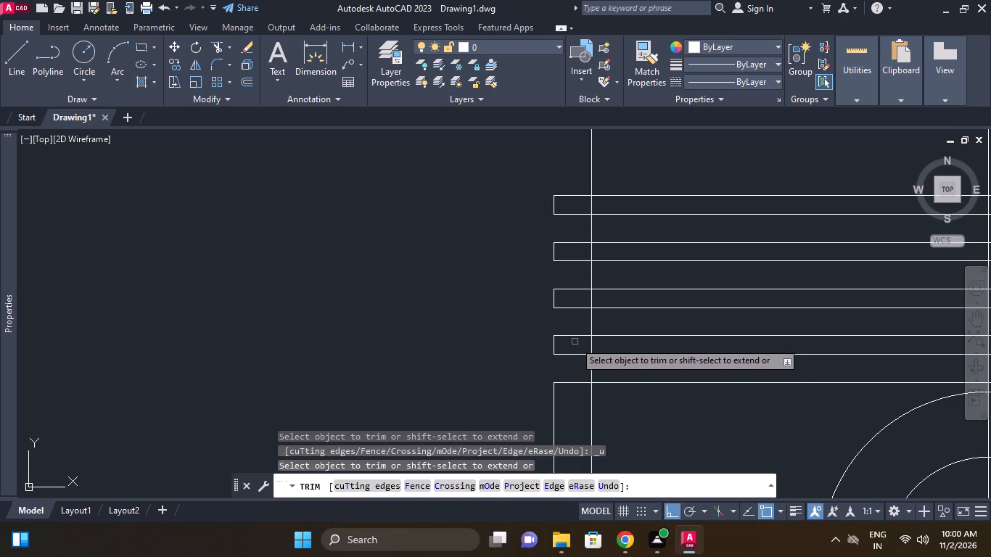
pyautogui.click(603, 308)
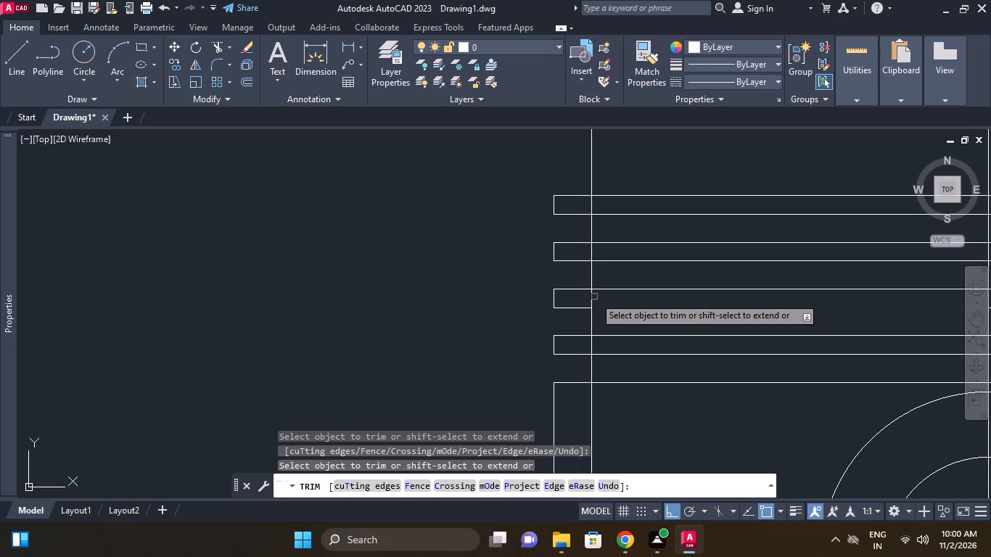
pyautogui.click(591, 297)
pyautogui.click(591, 342)
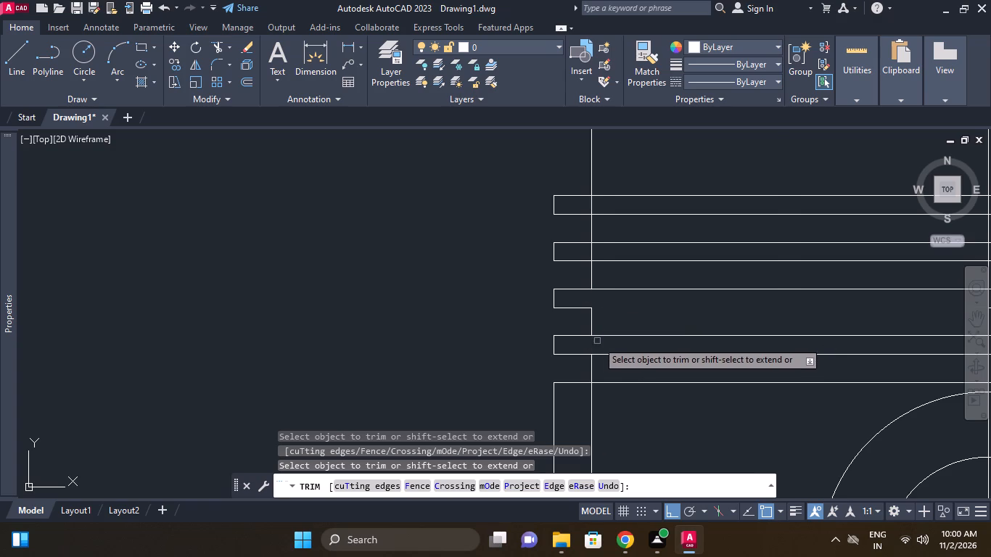
pyautogui.click(609, 334)
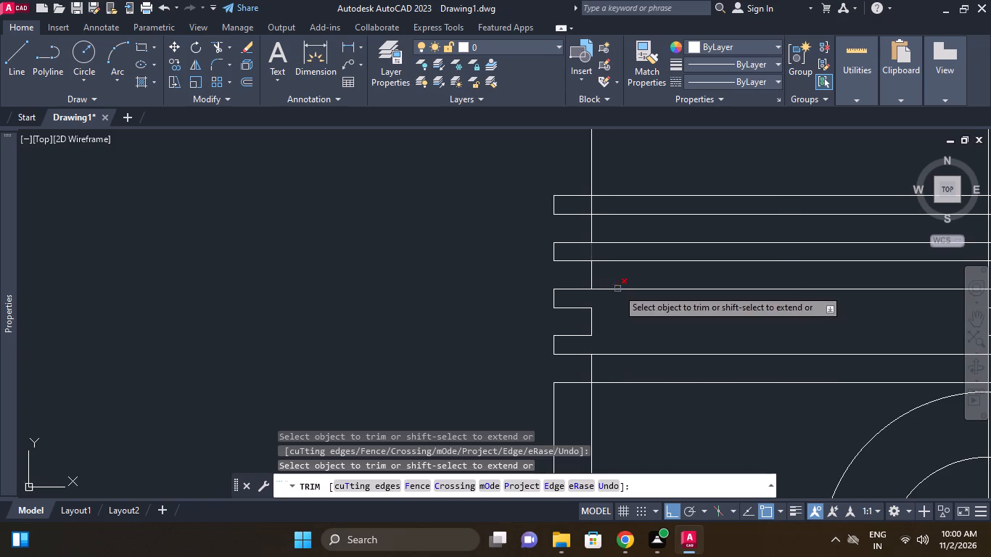
pyautogui.click(620, 286)
pyautogui.click(614, 284)
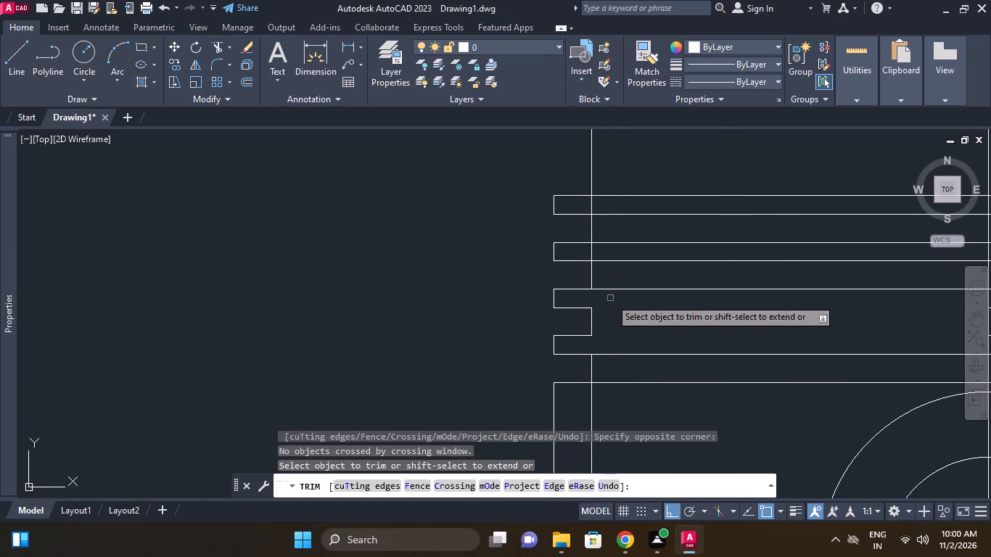
pyautogui.click(609, 292)
pyautogui.click(609, 279)
pyautogui.click(592, 255)
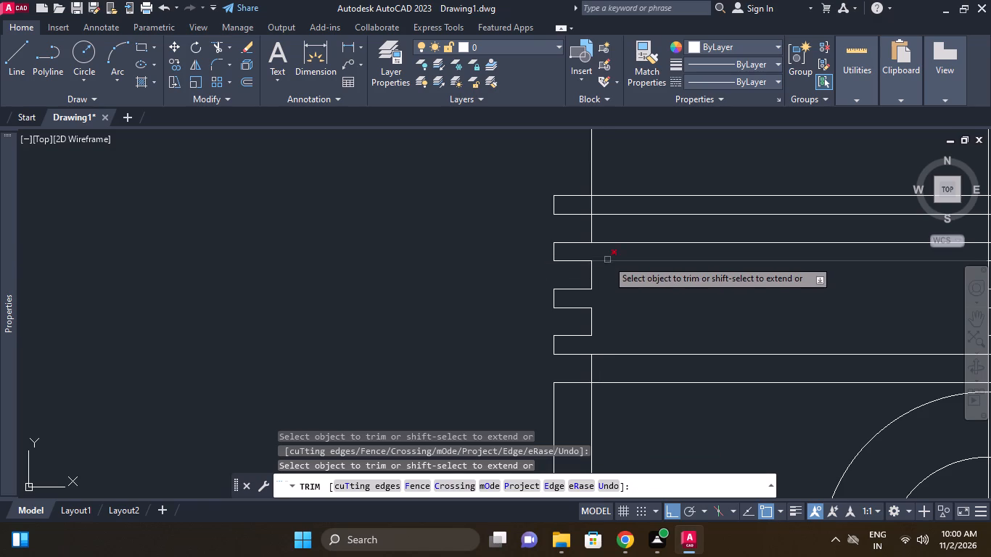
# Trim the remaining upper fin lines between the inner vertical and centre line, cut the inner vertical inside the top fin, and finish trimming.
pyautogui.click(607, 260)
pyautogui.click(606, 240)
pyautogui.click(596, 205)
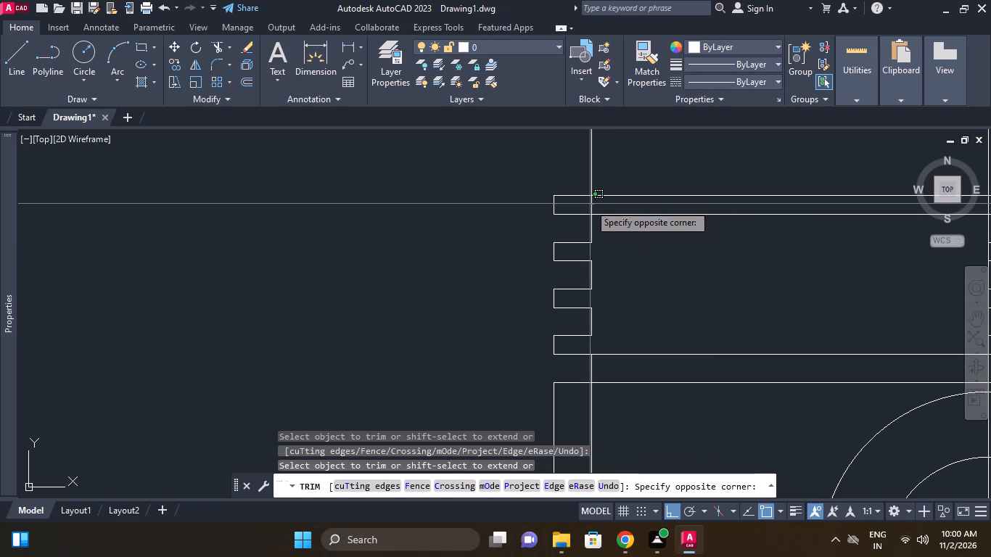
pyautogui.click(587, 203)
pyautogui.click(620, 222)
pyautogui.click(613, 205)
pyautogui.click(614, 199)
pyautogui.click(614, 188)
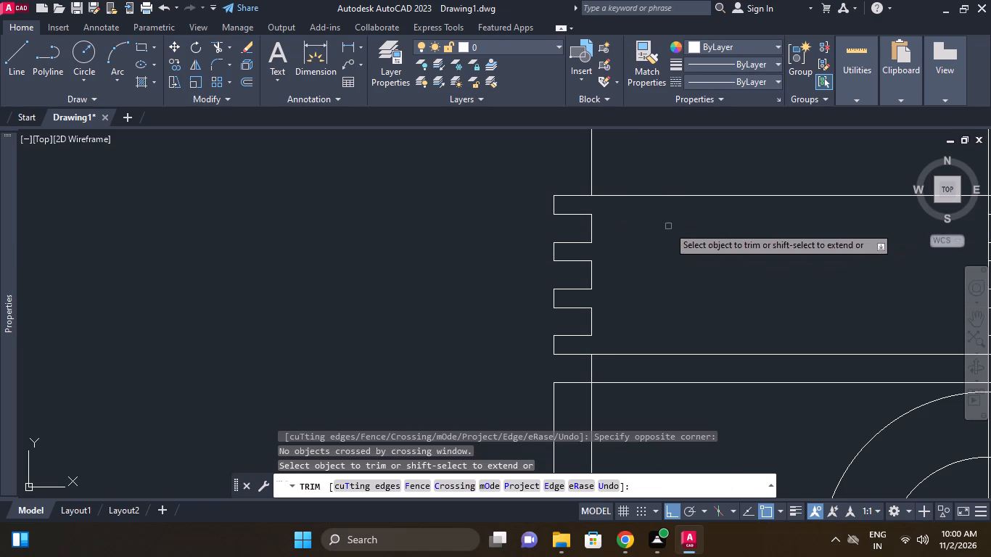
pyautogui.click(668, 226)
pyautogui.click(655, 181)
pyautogui.click(669, 269)
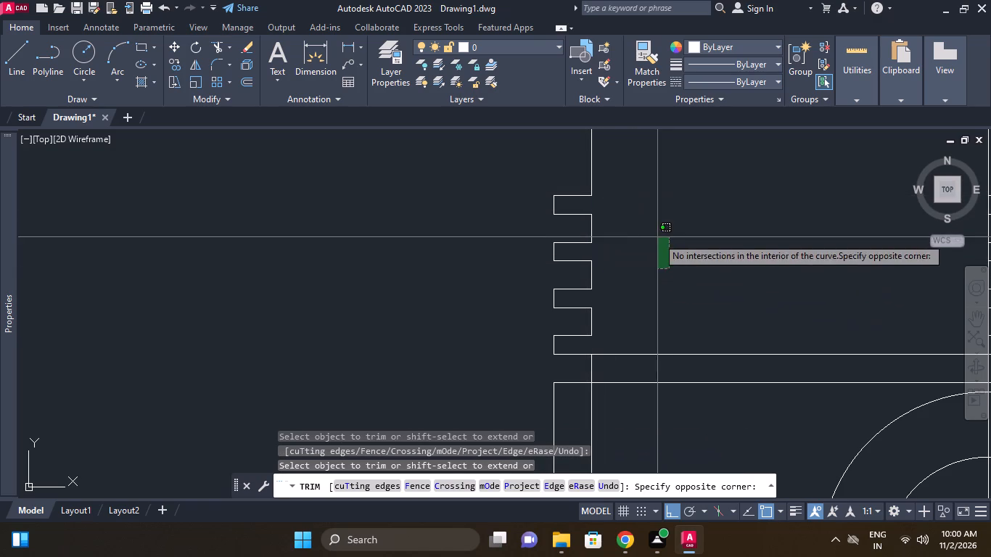
pyautogui.click(657, 237)
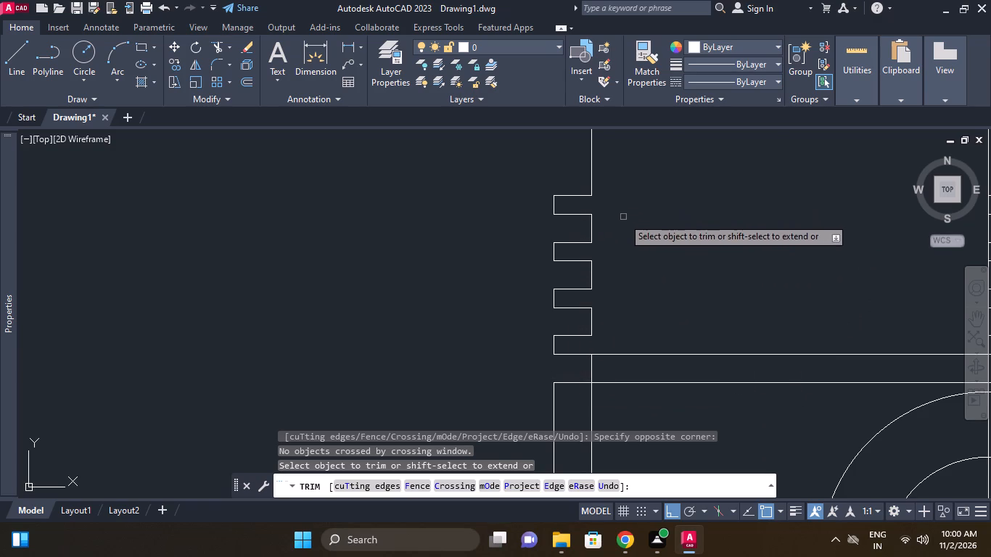
pyautogui.moveTo(625, 224); pyautogui.dragTo(626, 242, button='middle')
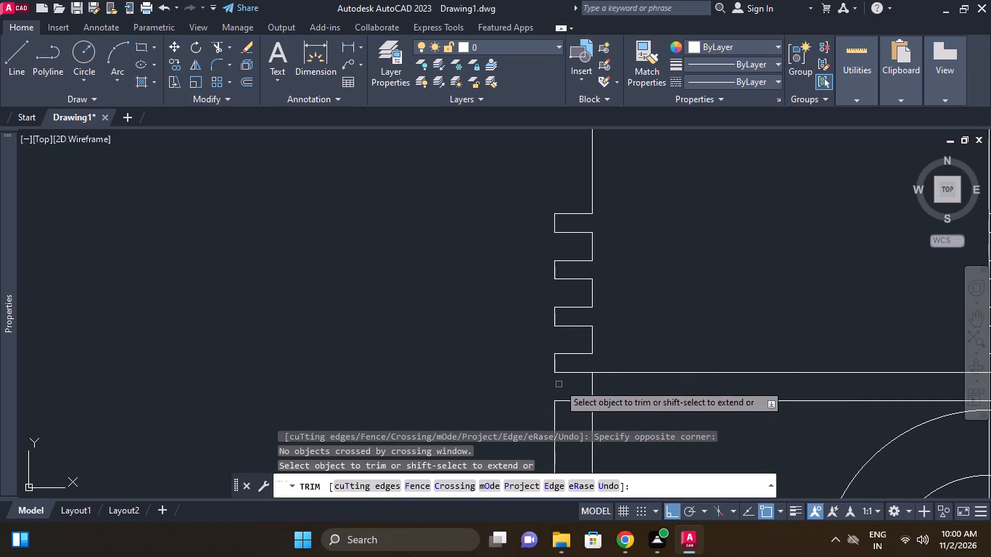
pyautogui.moveTo(565, 298); pyautogui.dragTo(551, 273, button='middle')
pyautogui.scroll(-1, 565, 298)
pyautogui.middleClick(551, 273)
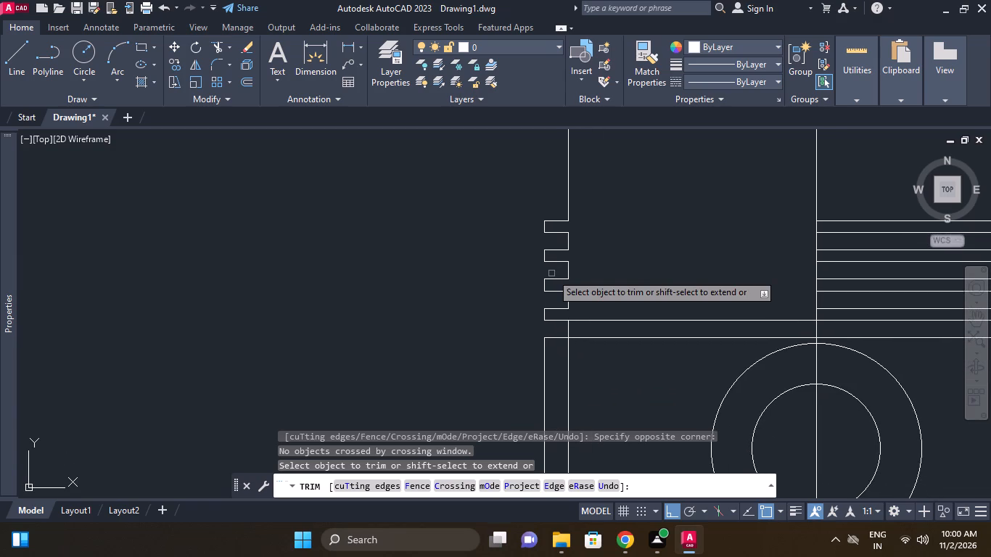
pyautogui.rightClick(750, 202)
pyautogui.click(762, 206)
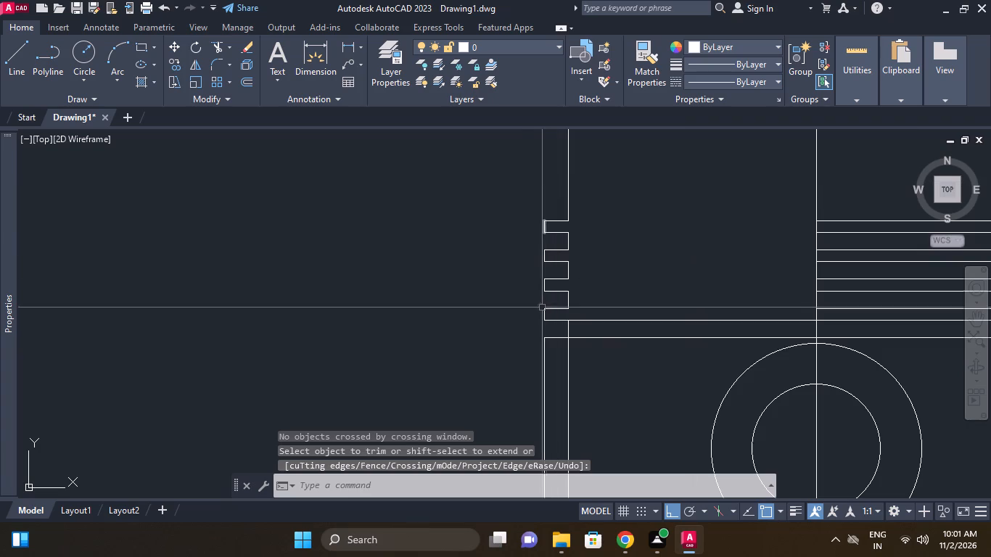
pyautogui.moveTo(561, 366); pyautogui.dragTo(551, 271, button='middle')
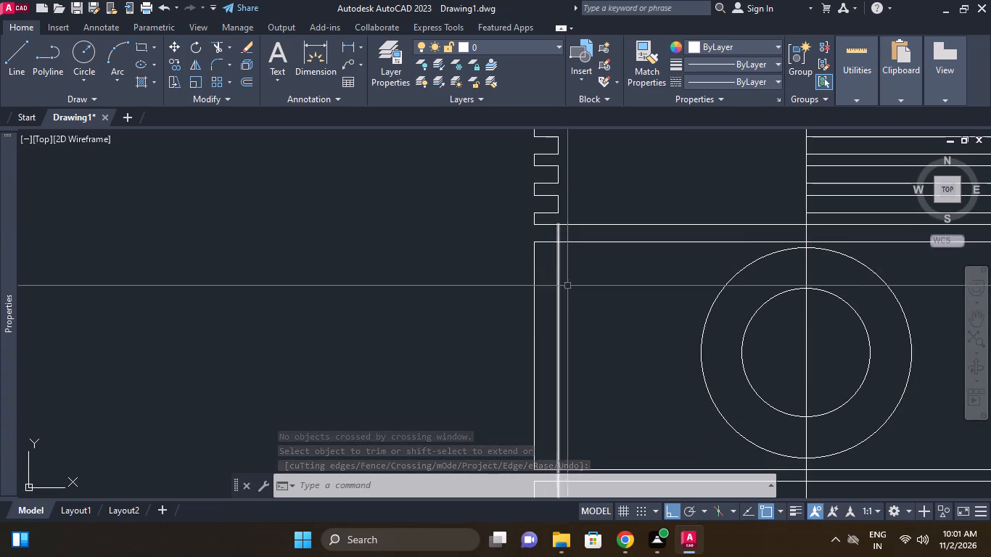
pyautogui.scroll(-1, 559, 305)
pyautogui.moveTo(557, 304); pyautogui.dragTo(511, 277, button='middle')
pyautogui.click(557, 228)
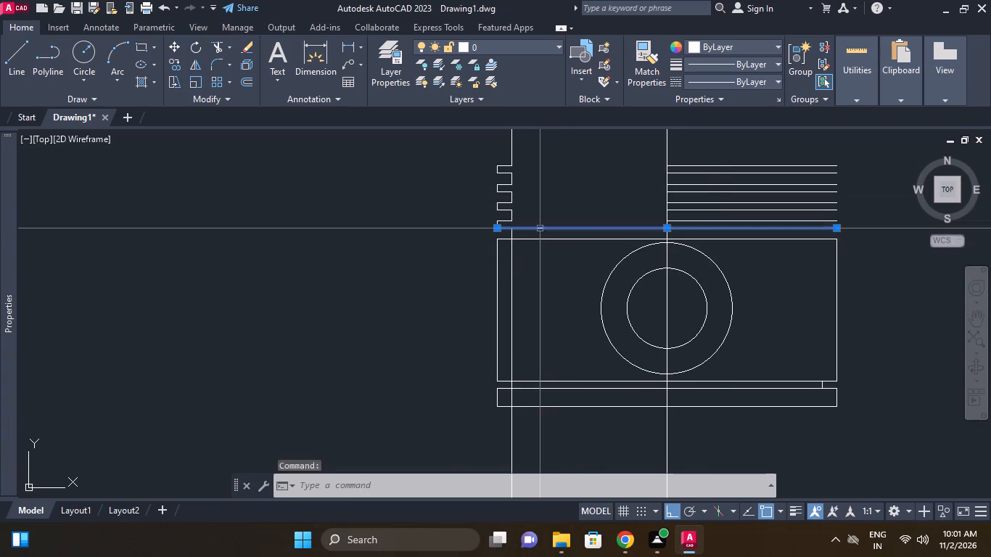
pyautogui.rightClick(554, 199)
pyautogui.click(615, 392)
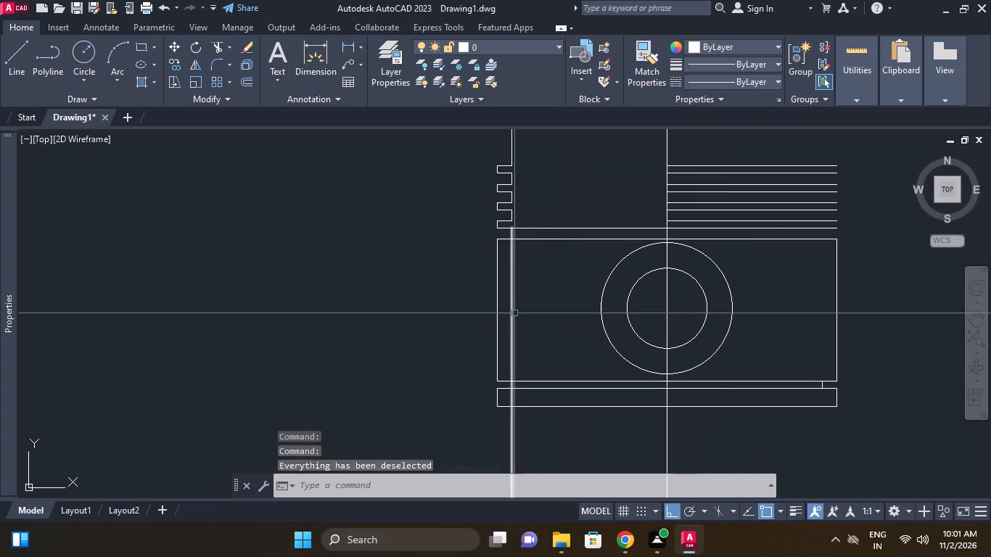
# Erase the leftover inner vertical line running down from the lowest fin through the left part of the rectangle.
pyautogui.click(511, 304)
pyautogui.rightClick(546, 263)
pyautogui.click(588, 234)
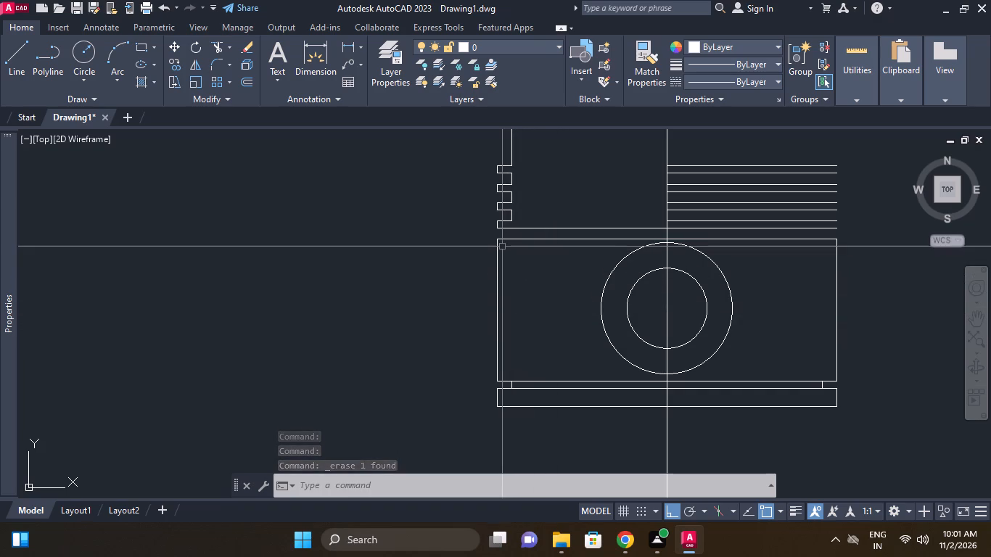
# Erase the fin outline to the left of the centre line, including its inner vertical segments and the lowest fin line.
pyautogui.scroll(1, 501, 244)
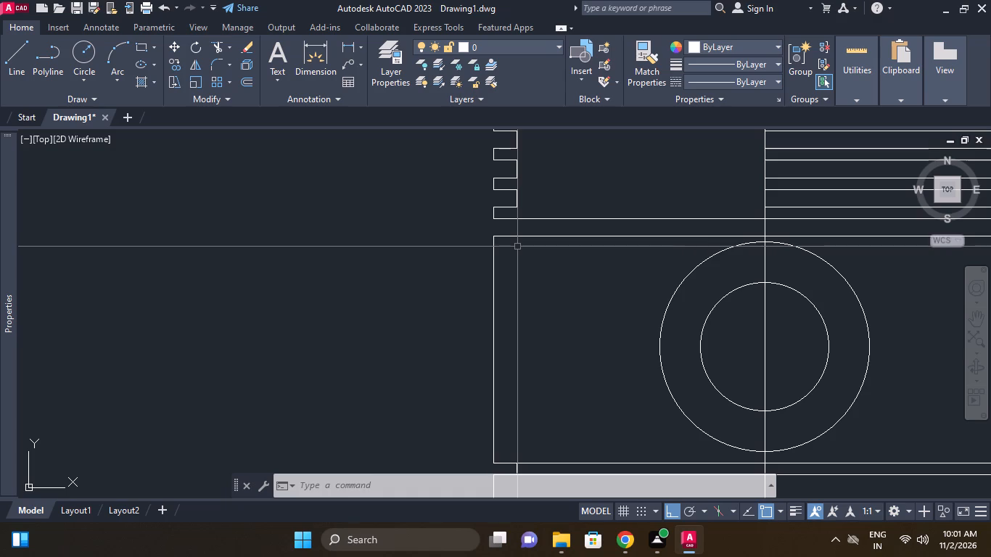
pyautogui.click(517, 228)
pyautogui.moveTo(508, 189); pyautogui.dragTo(508, 271, button='middle')
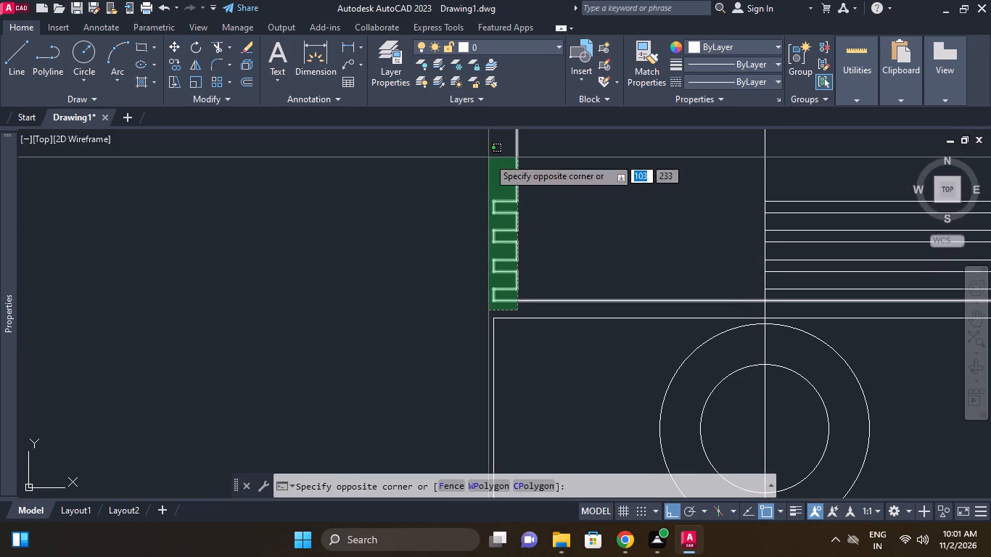
pyautogui.click(481, 186)
pyautogui.rightClick(481, 186)
pyautogui.click(522, 260)
# Erase the remaining horizontal fin lines above the rectangle, on the right side of the centre line.
pyautogui.scroll(-1, 712, 268)
pyautogui.moveTo(710, 268); pyautogui.dragTo(696, 268, button='middle')
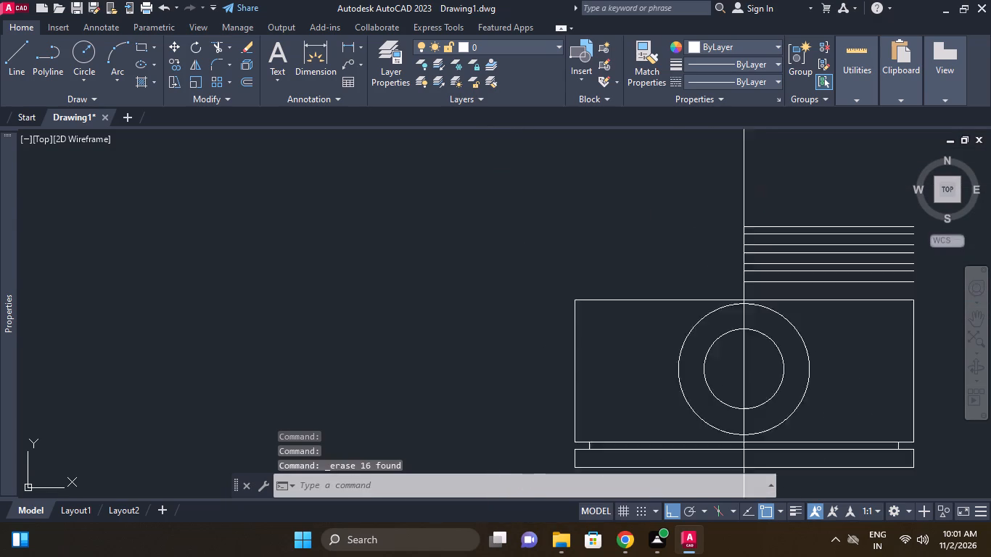
pyautogui.moveTo(696, 268); pyautogui.dragTo(498, 242, button='middle')
pyautogui.moveTo(657, 257); pyautogui.dragTo(531, 253, button='middle')
pyautogui.click(573, 260)
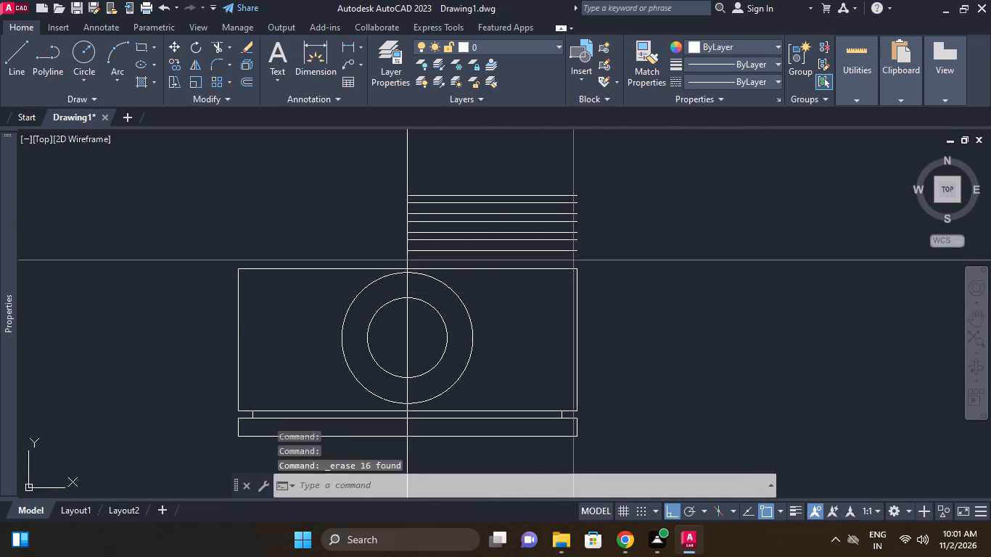
pyautogui.click(533, 183)
pyautogui.rightClick(533, 183)
pyautogui.click(578, 255)
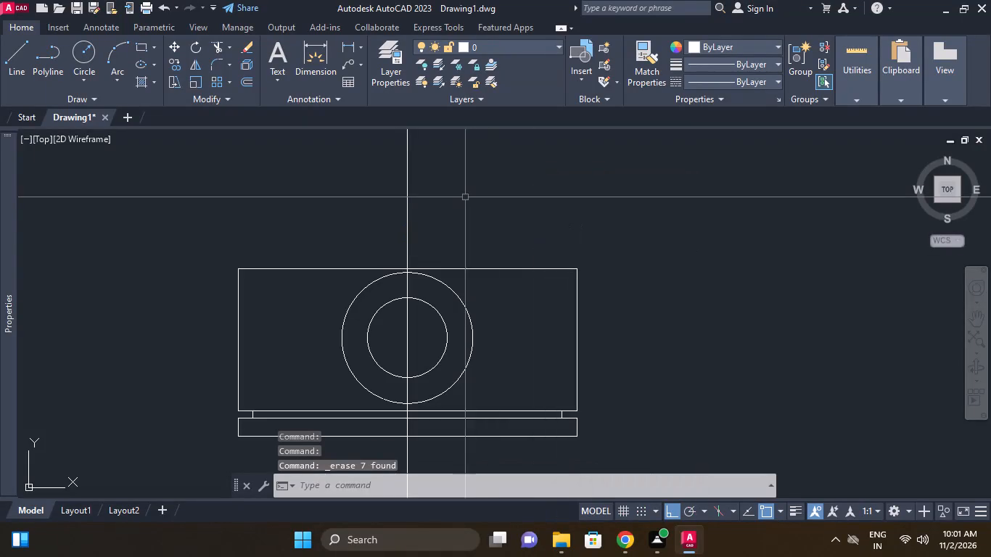
# Check the height of the rectangle's left edge with a trial linear dimension, without placing it.
pyautogui.click(353, 48)
pyautogui.rightClick(259, 128)
pyautogui.click(235, 310)
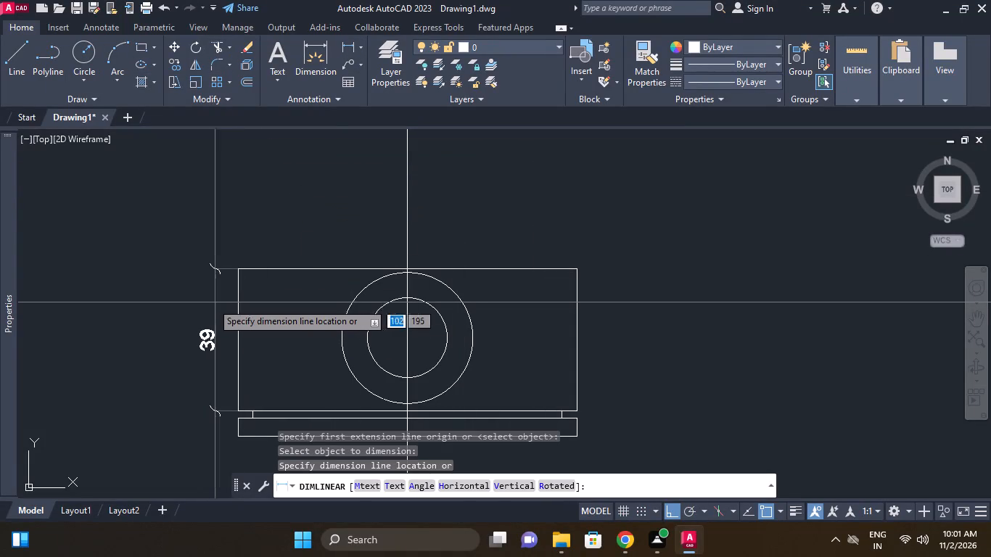
pyautogui.rightClick(192, 254)
pyautogui.click(212, 264)
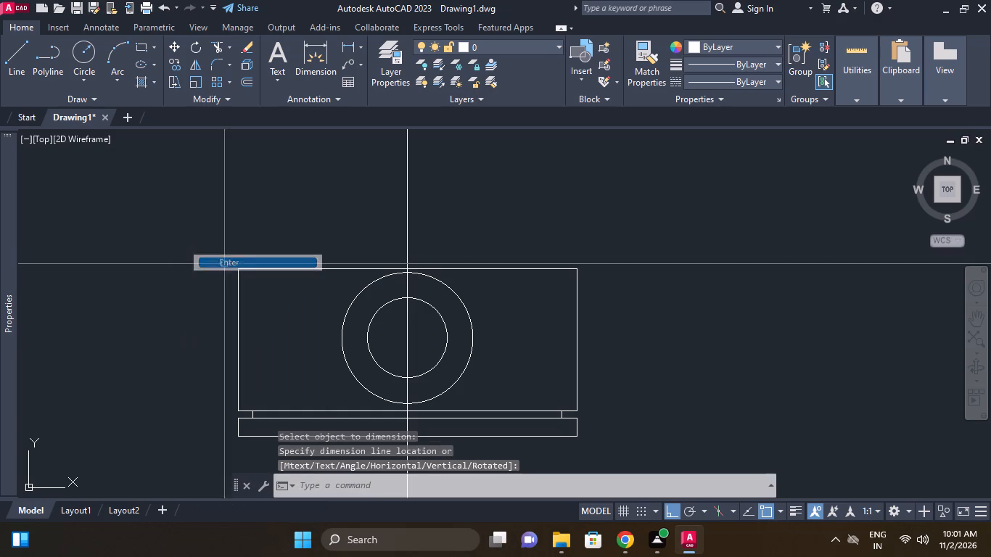
# Start a stepped line at the rectangle's top-left corner: 1 up, 4 right, 3 up and 4 left.
pyautogui.moveTo(265, 265); pyautogui.dragTo(318, 234, button='middle')
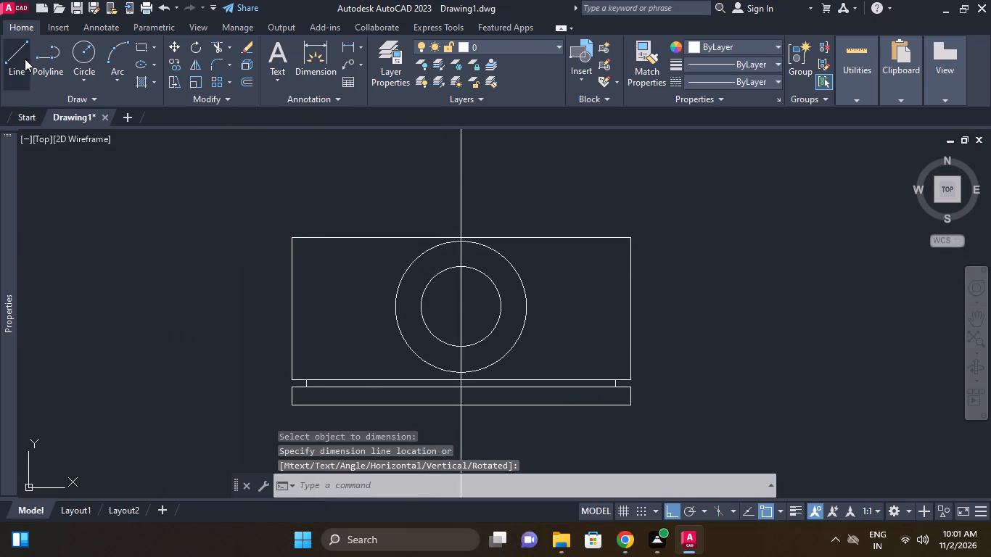
pyautogui.click(25, 59)
pyautogui.click(289, 236)
pyautogui.scroll(1, 300, 224)
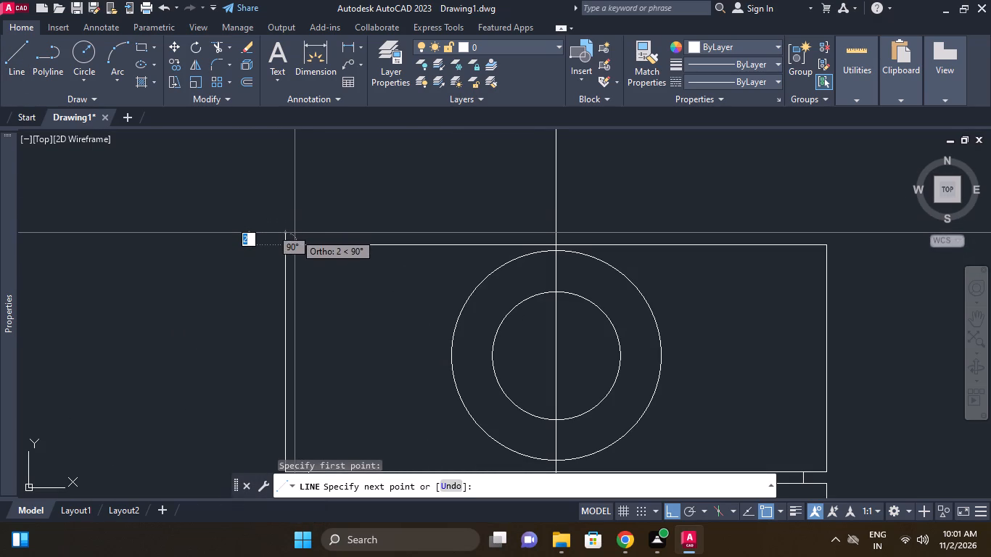
pyautogui.press('2')
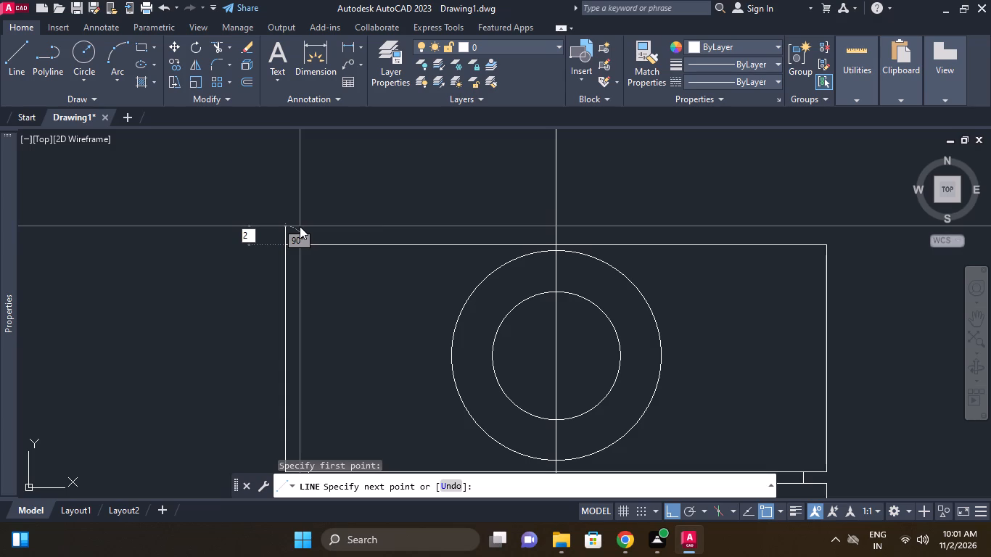
pyautogui.press('1')
pyautogui.press('BackSpace')
pyautogui.press('BackSpace')
pyautogui.press('1')
pyautogui.press('Return')
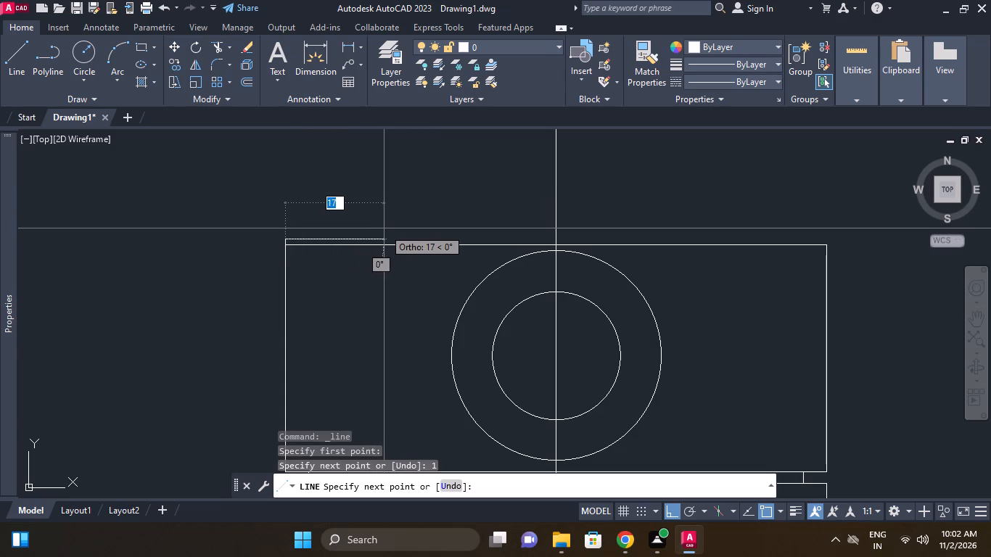
pyautogui.press('4')
pyautogui.press('Return')
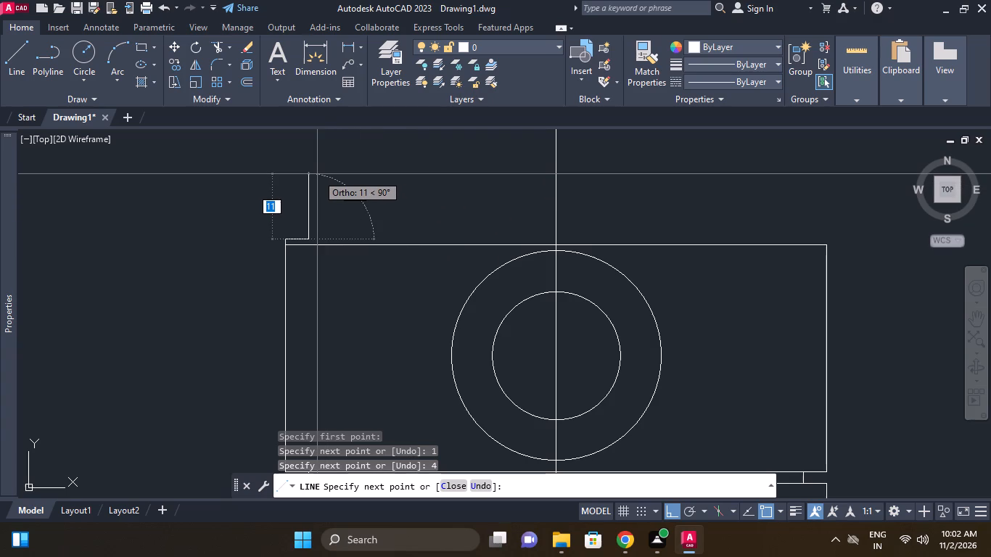
pyautogui.press('3')
pyautogui.press('Return')
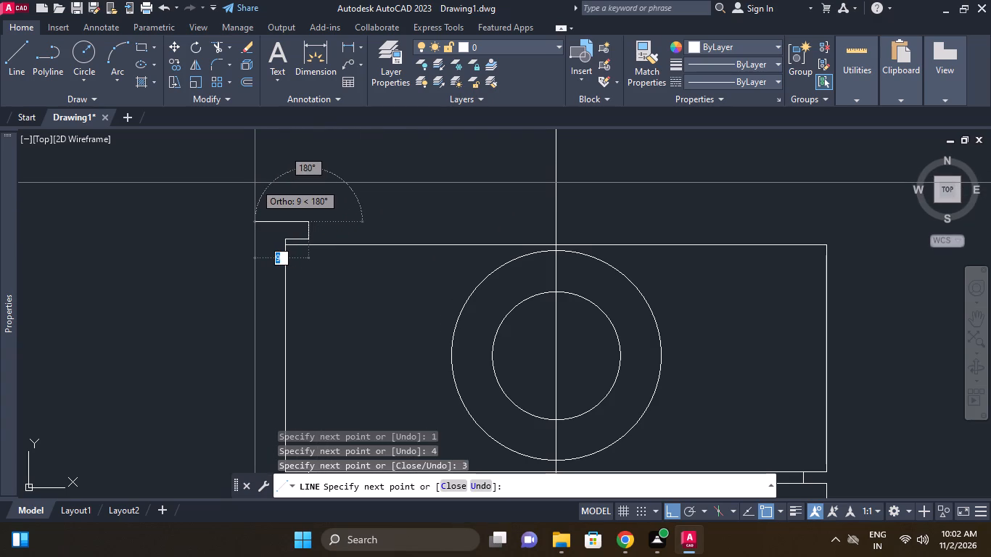
pyautogui.press('4')
pyautogui.press('Return')
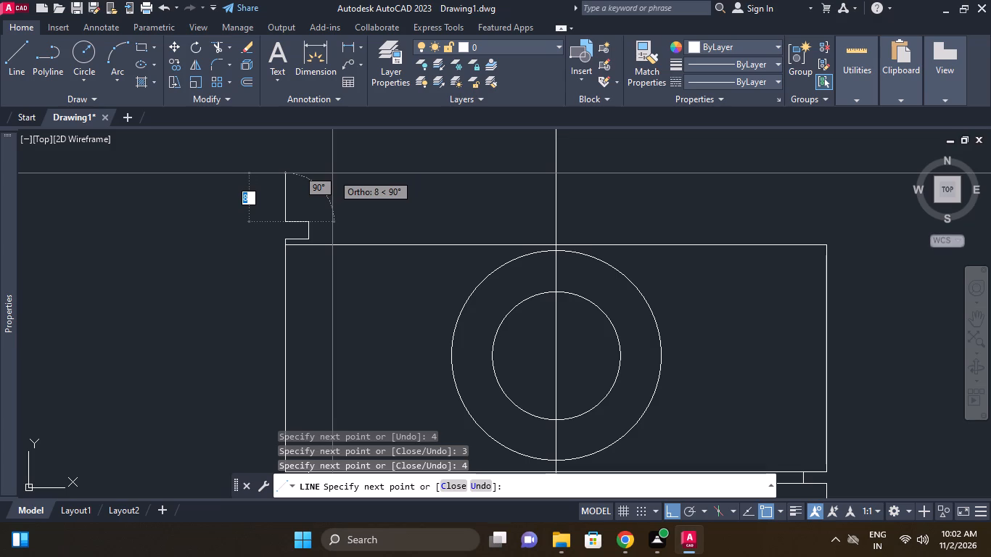
# Continue the stepped line with the first fin and next gap: 2 up, 4 right, 3 up and 4 left.
pyautogui.press('2')
pyautogui.press('Return')
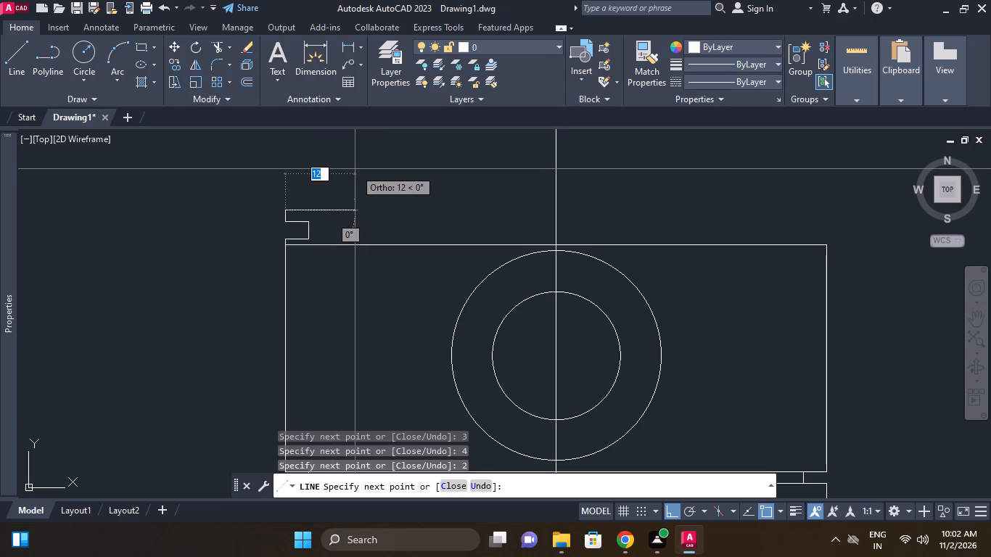
pyautogui.press('4')
pyautogui.press('Return')
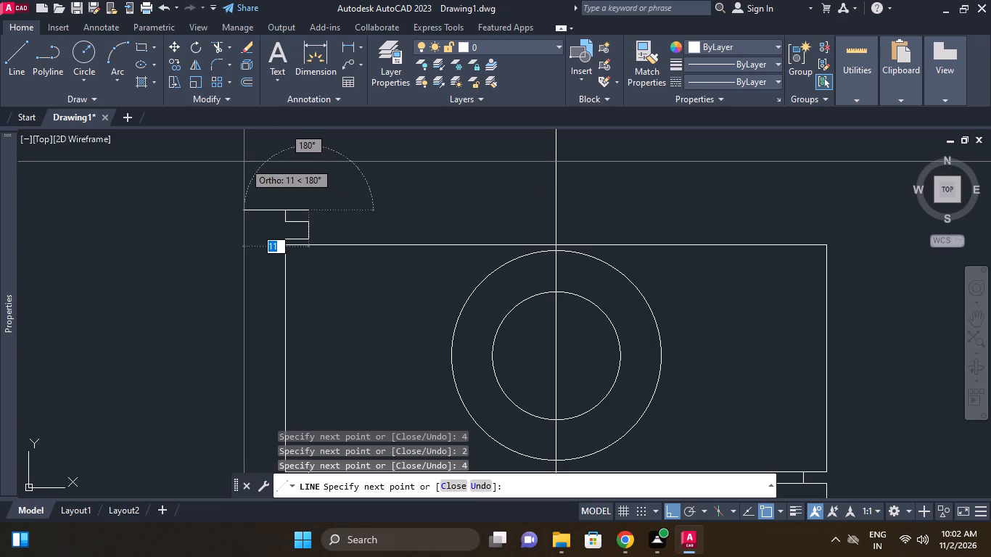
pyautogui.press('3')
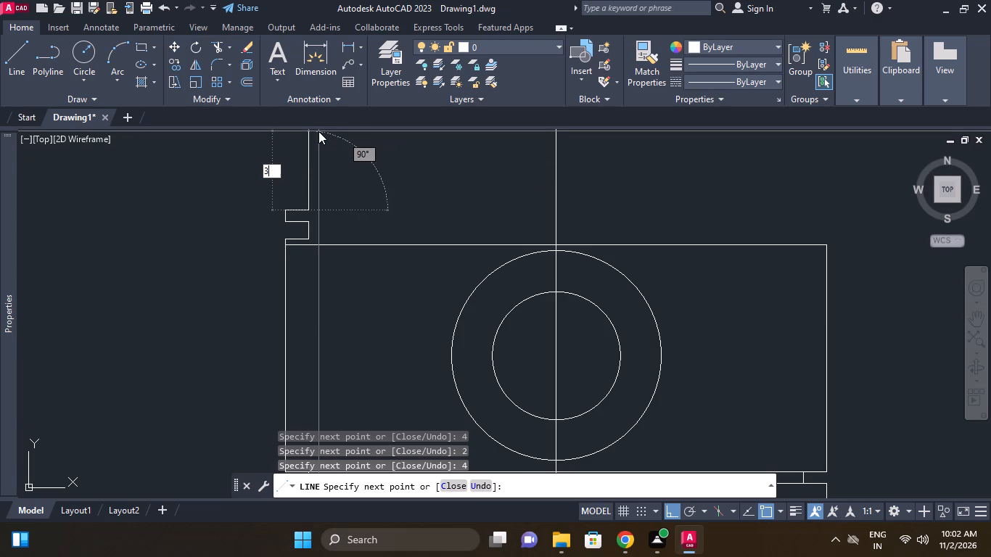
pyautogui.press('Return')
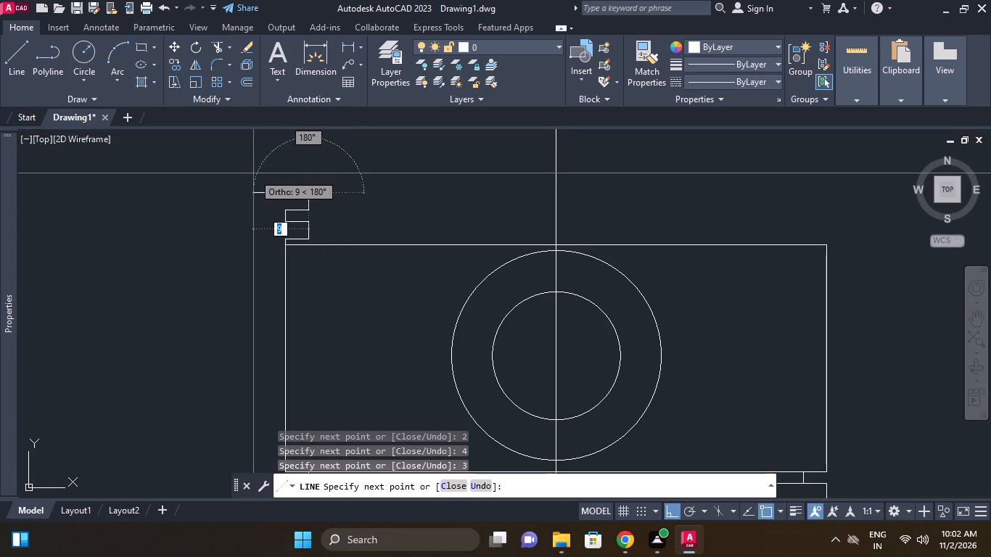
pyautogui.press('4')
pyautogui.press('Return')
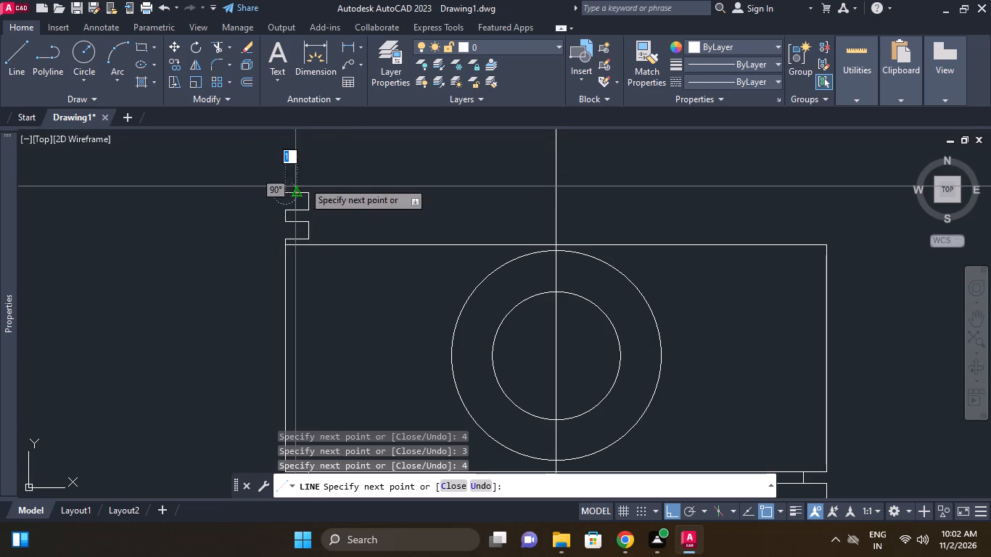
# Continue the stepped line with the second fin: 2 up, 4 right, and a 2 unit rise, and end the line.
pyautogui.press('2')
pyautogui.press('Return')
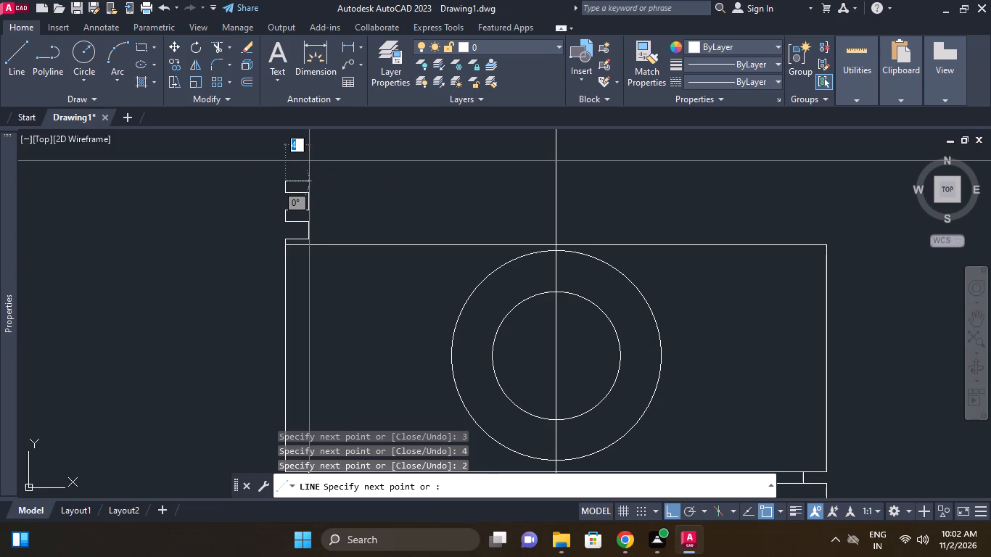
pyautogui.press('4')
pyautogui.press('Return')
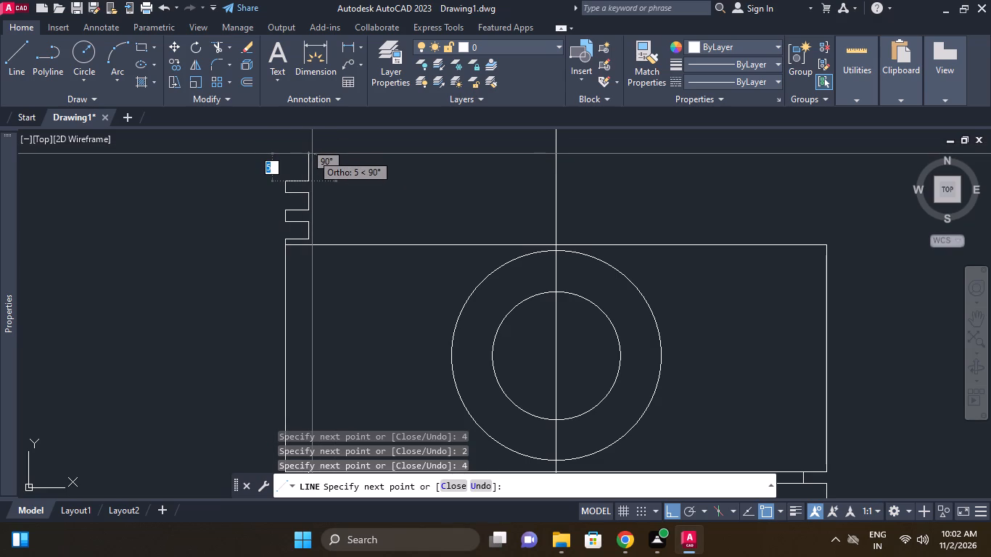
pyautogui.press('2')
pyautogui.press('Return')
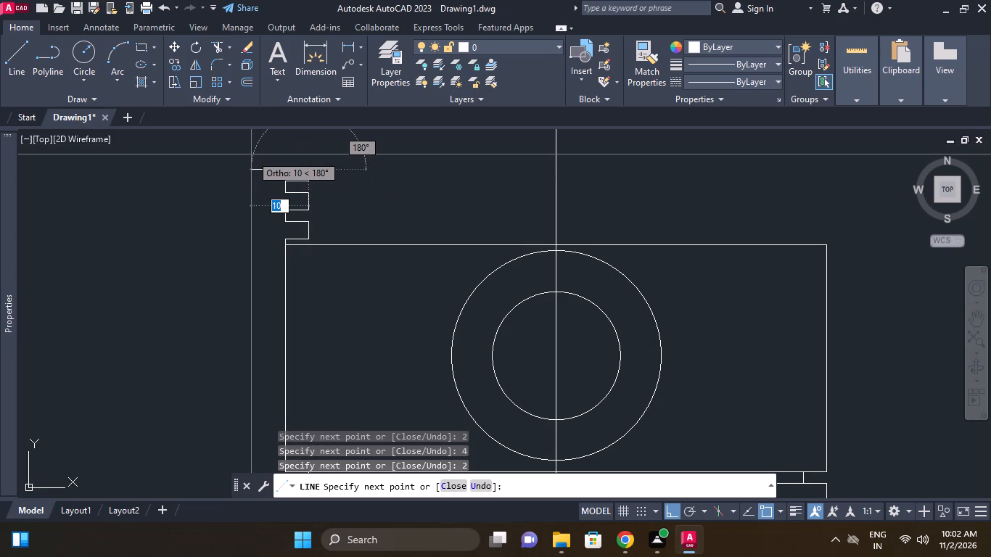
pyautogui.press('3')
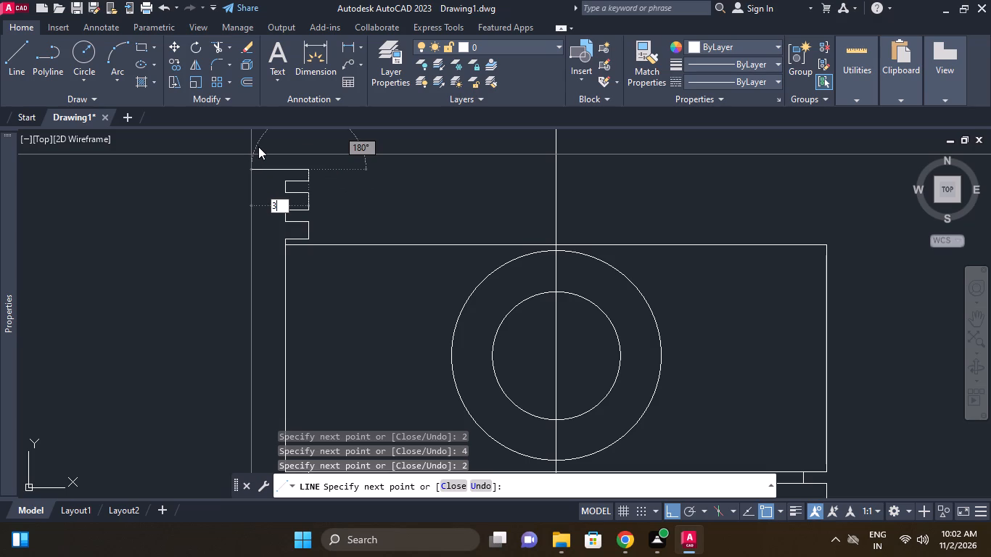
pyautogui.rightClick(301, 149)
pyautogui.click(344, 176)
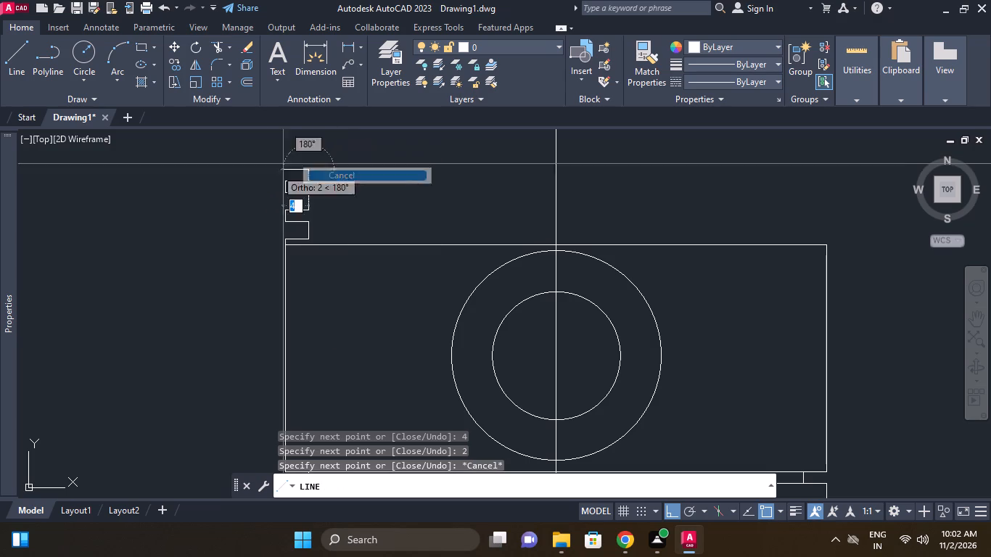
pyautogui.rightClick(362, 171)
# Draw a 4 unit line leftwards from the open top end of the stepped outline.
pyautogui.scroll(1, 311, 244)
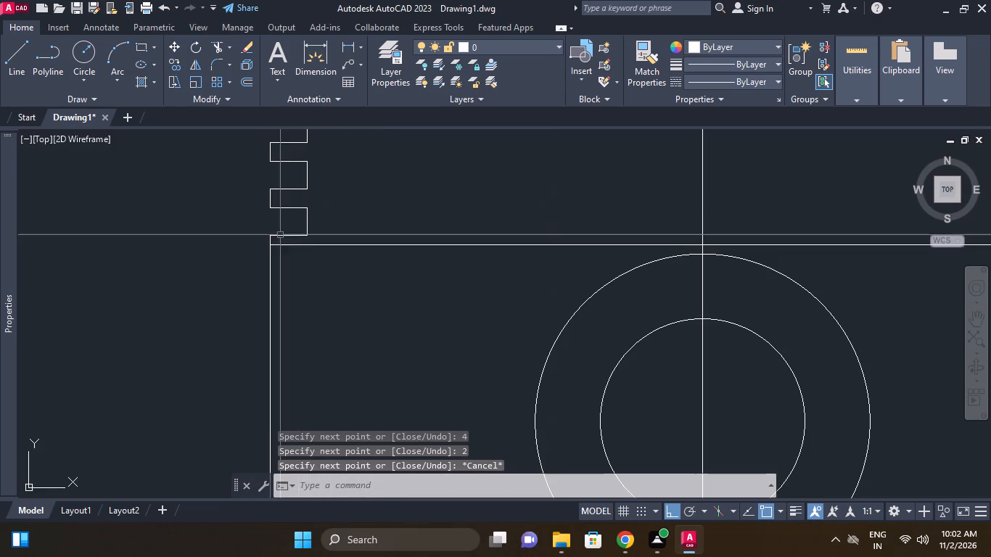
pyautogui.moveTo(297, 191); pyautogui.dragTo(297, 249, button='middle')
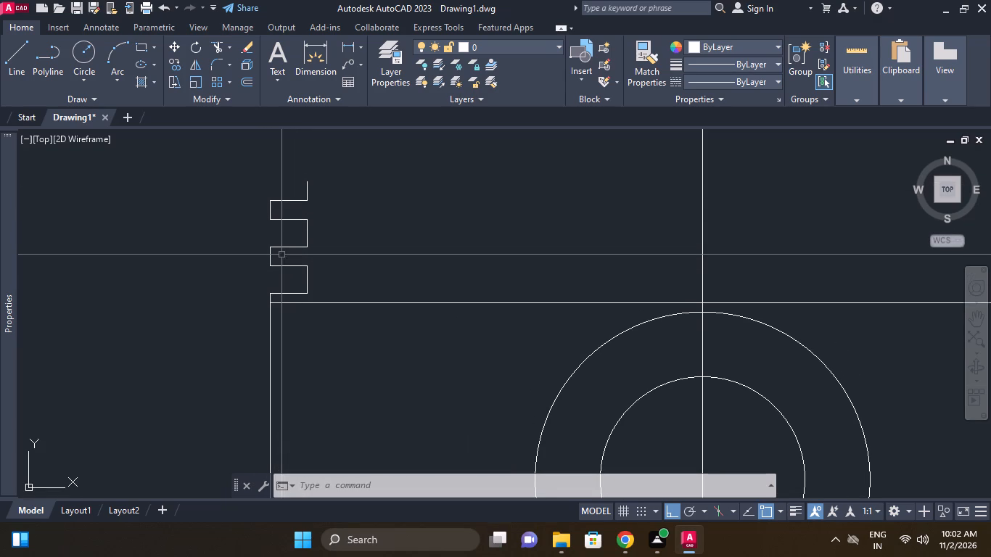
pyautogui.rightClick(269, 170)
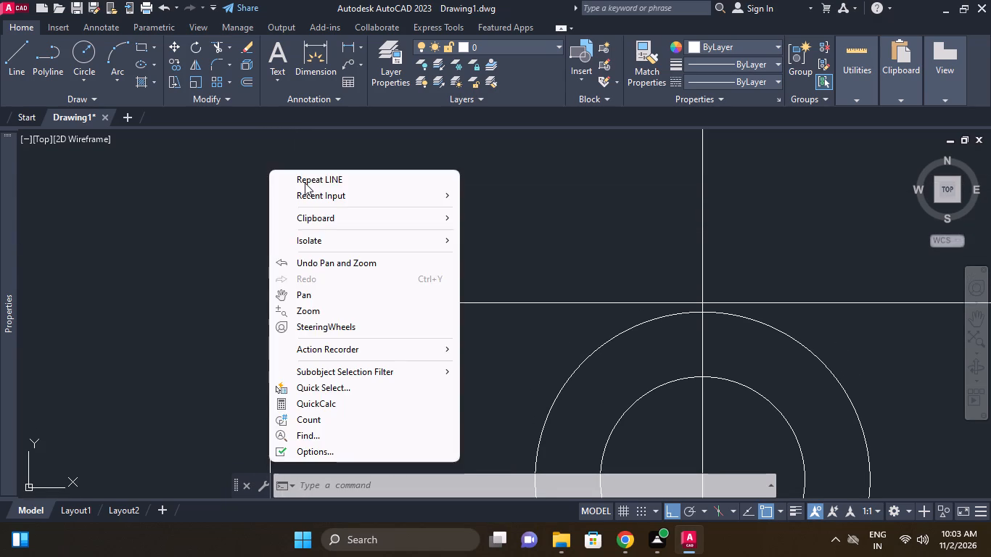
pyautogui.click(305, 183)
pyautogui.click(306, 185)
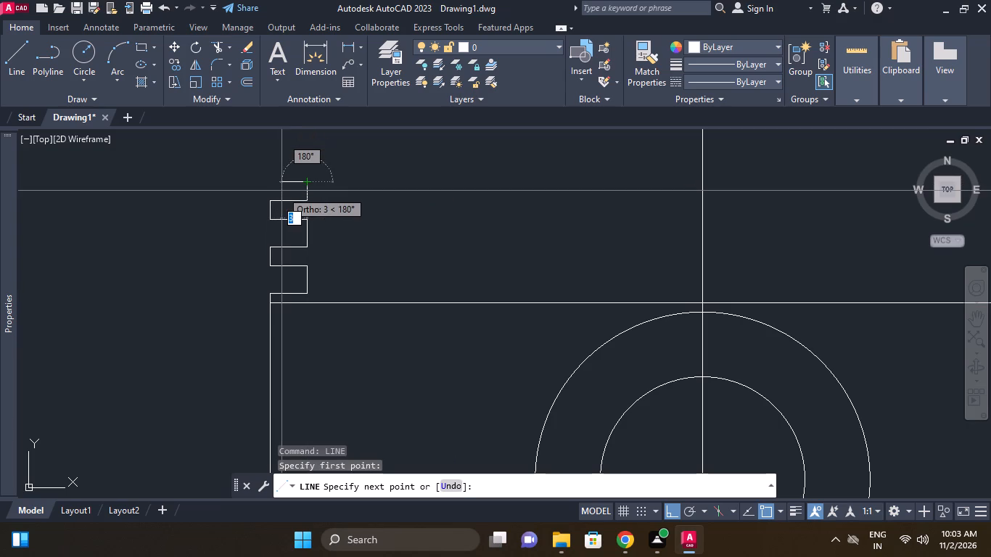
pyautogui.press('4')
pyautogui.press('Return')
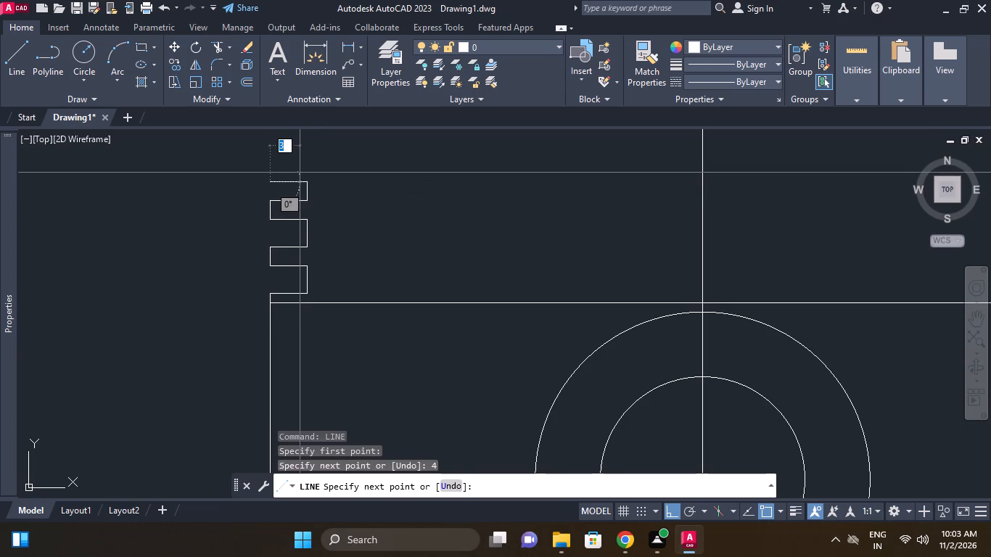
pyautogui.rightClick(299, 157)
pyautogui.click(359, 186)
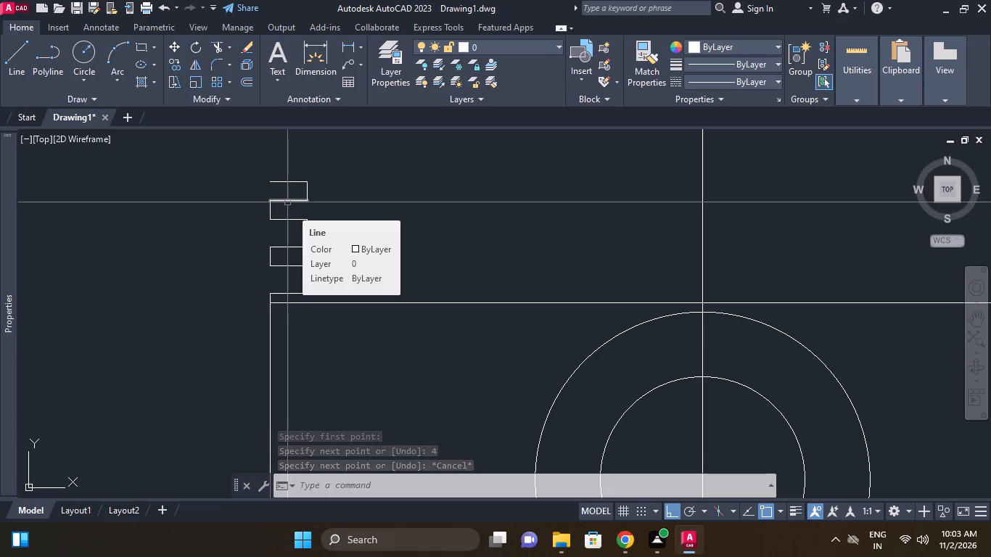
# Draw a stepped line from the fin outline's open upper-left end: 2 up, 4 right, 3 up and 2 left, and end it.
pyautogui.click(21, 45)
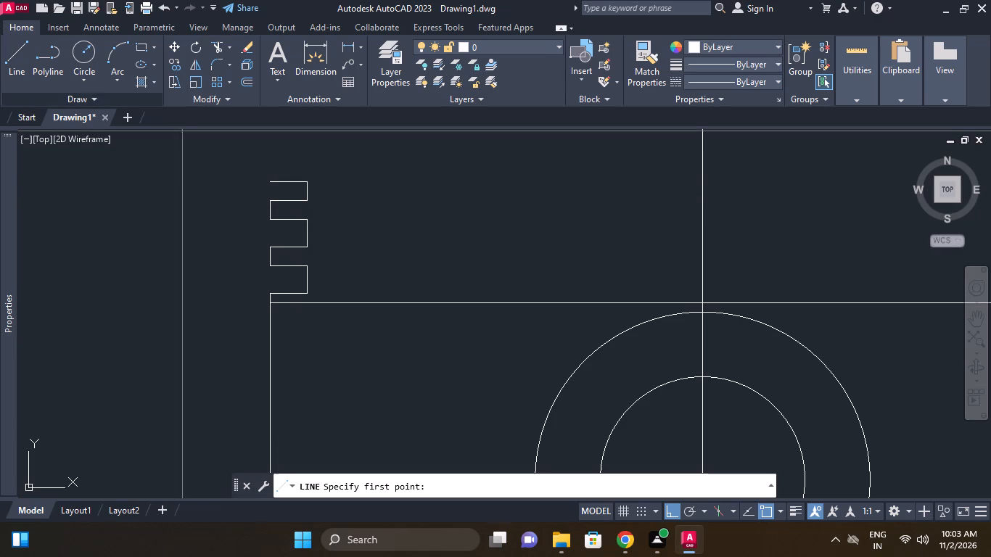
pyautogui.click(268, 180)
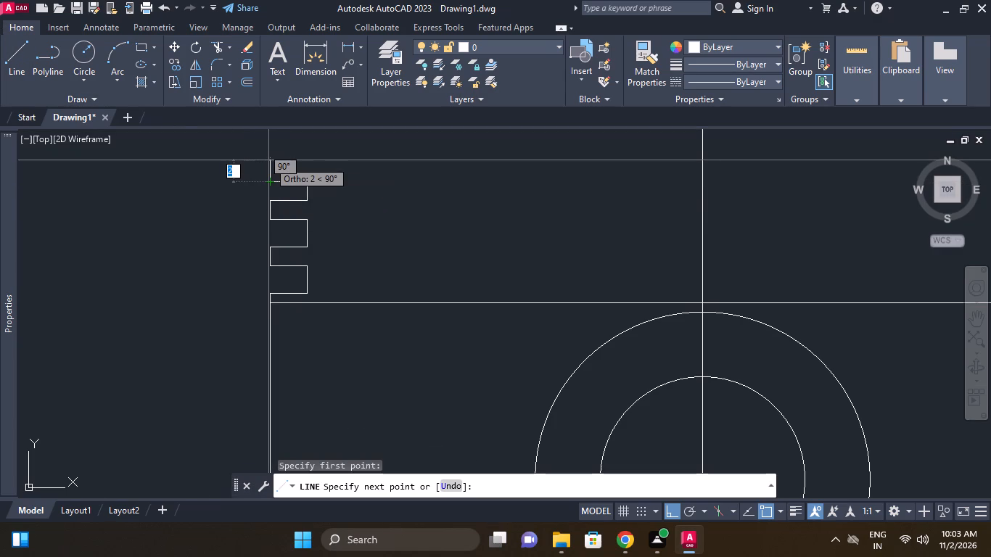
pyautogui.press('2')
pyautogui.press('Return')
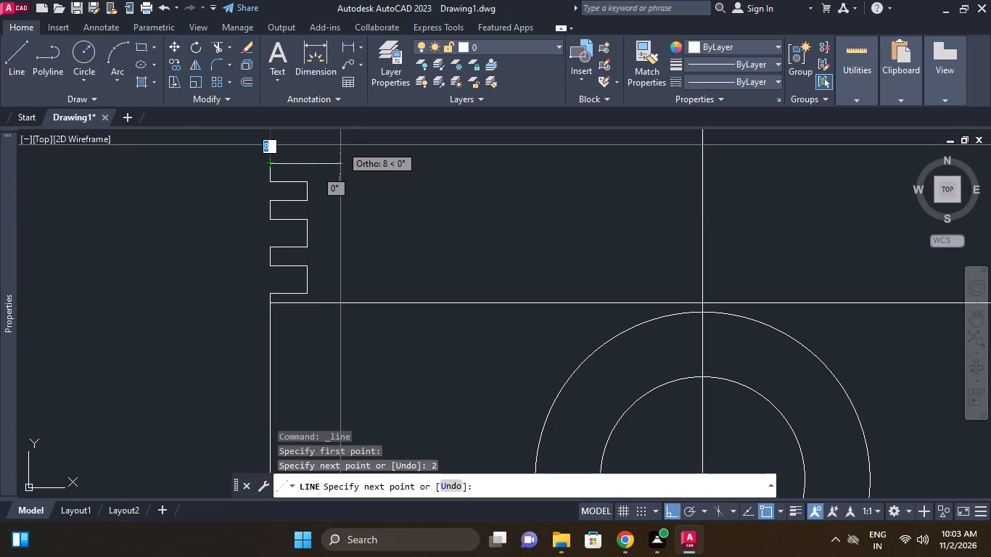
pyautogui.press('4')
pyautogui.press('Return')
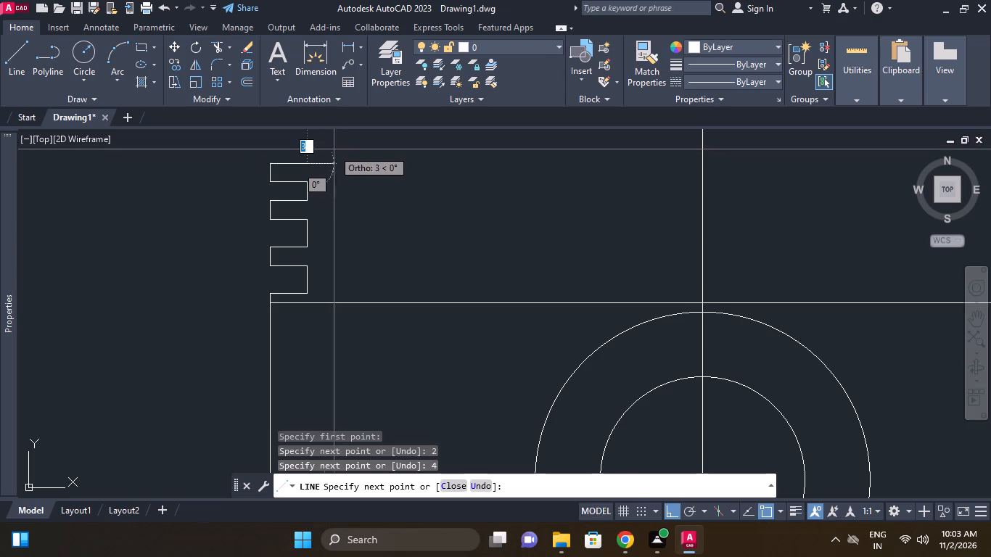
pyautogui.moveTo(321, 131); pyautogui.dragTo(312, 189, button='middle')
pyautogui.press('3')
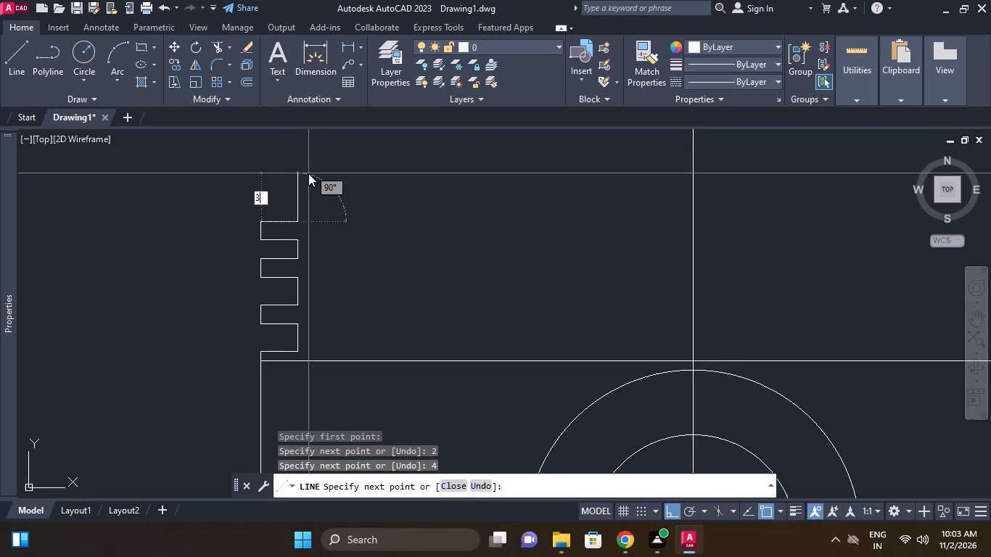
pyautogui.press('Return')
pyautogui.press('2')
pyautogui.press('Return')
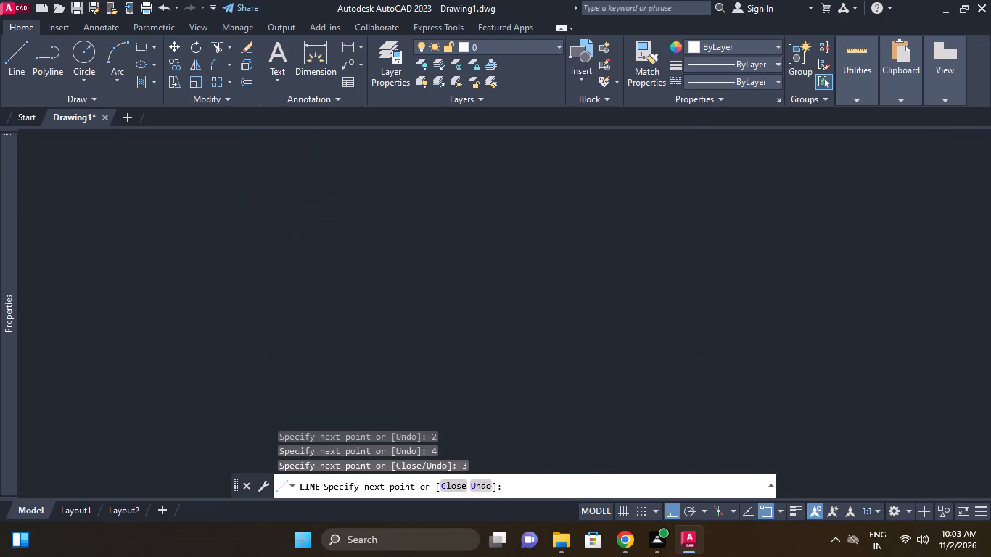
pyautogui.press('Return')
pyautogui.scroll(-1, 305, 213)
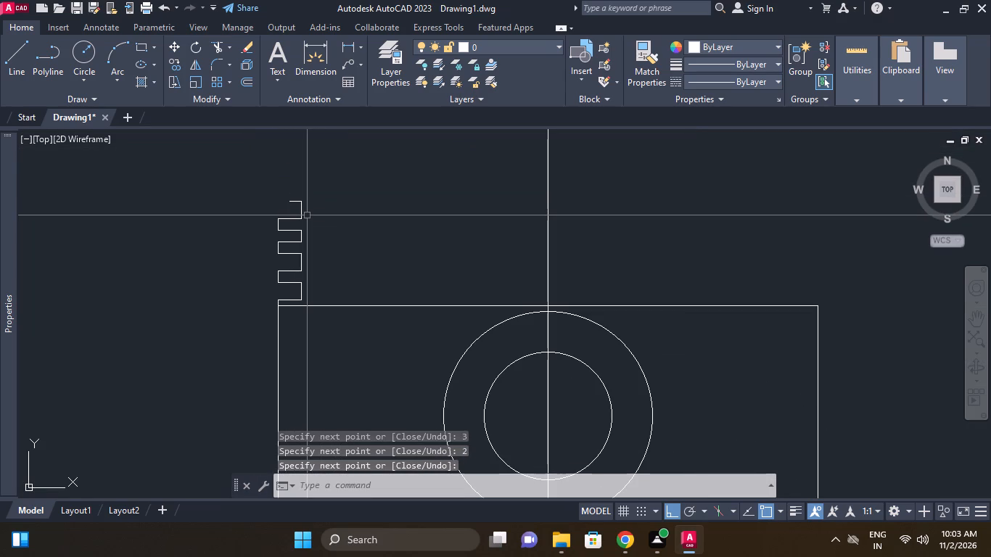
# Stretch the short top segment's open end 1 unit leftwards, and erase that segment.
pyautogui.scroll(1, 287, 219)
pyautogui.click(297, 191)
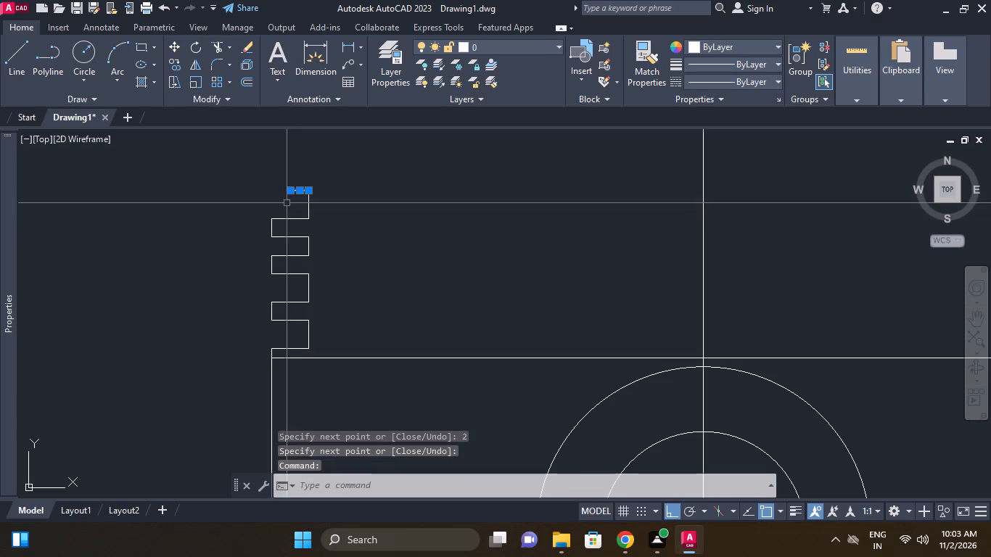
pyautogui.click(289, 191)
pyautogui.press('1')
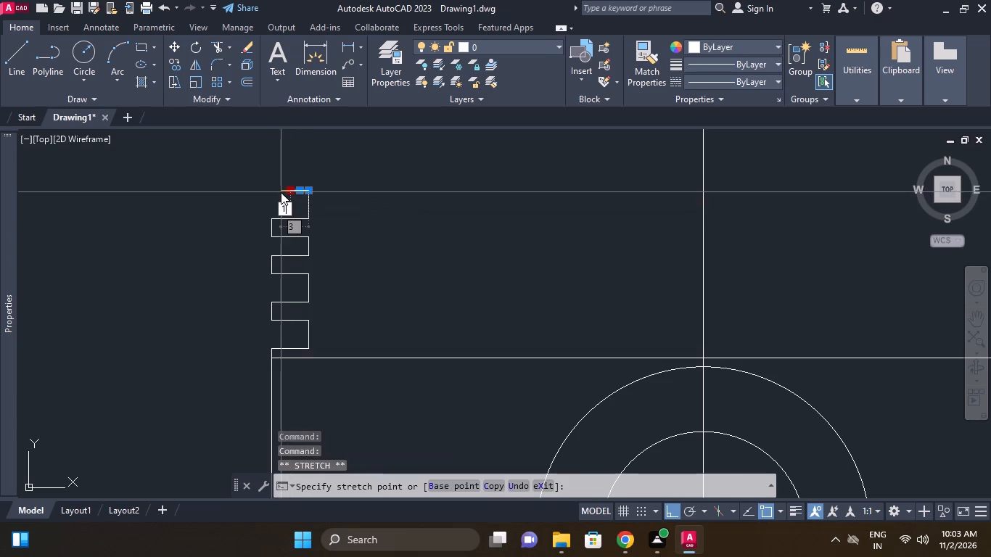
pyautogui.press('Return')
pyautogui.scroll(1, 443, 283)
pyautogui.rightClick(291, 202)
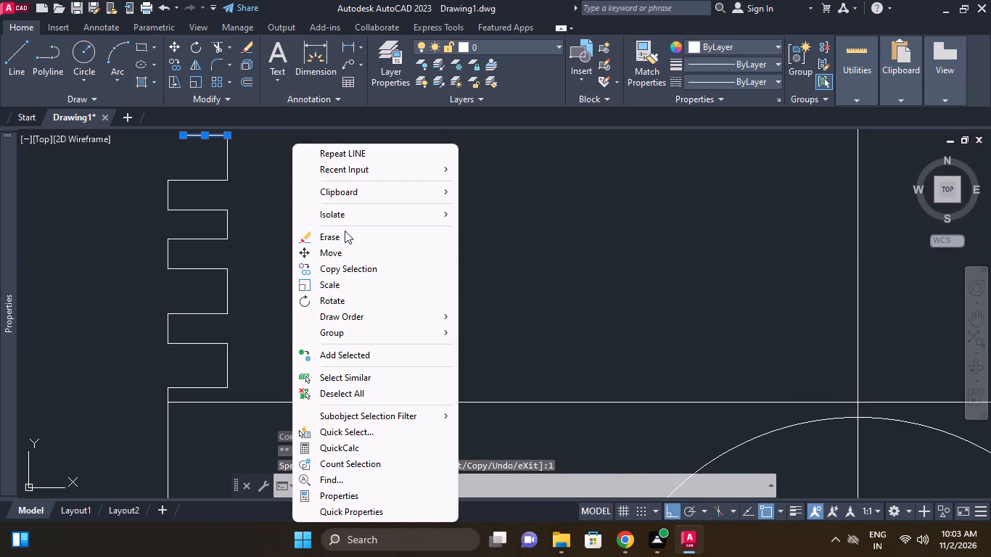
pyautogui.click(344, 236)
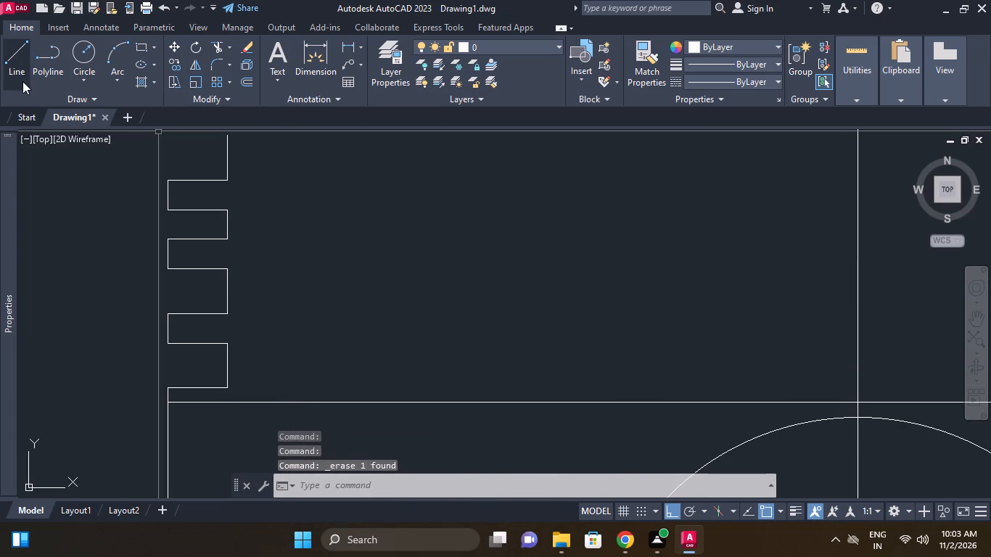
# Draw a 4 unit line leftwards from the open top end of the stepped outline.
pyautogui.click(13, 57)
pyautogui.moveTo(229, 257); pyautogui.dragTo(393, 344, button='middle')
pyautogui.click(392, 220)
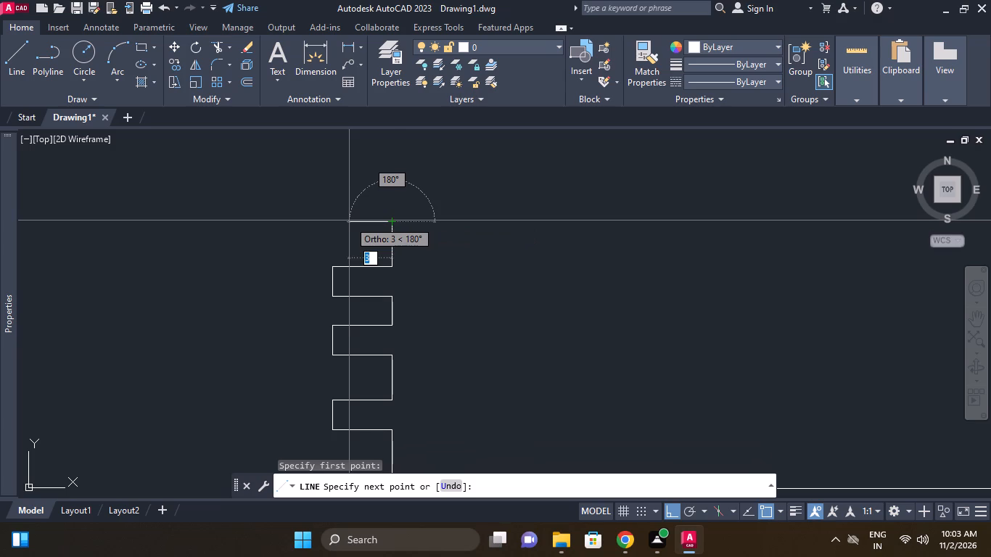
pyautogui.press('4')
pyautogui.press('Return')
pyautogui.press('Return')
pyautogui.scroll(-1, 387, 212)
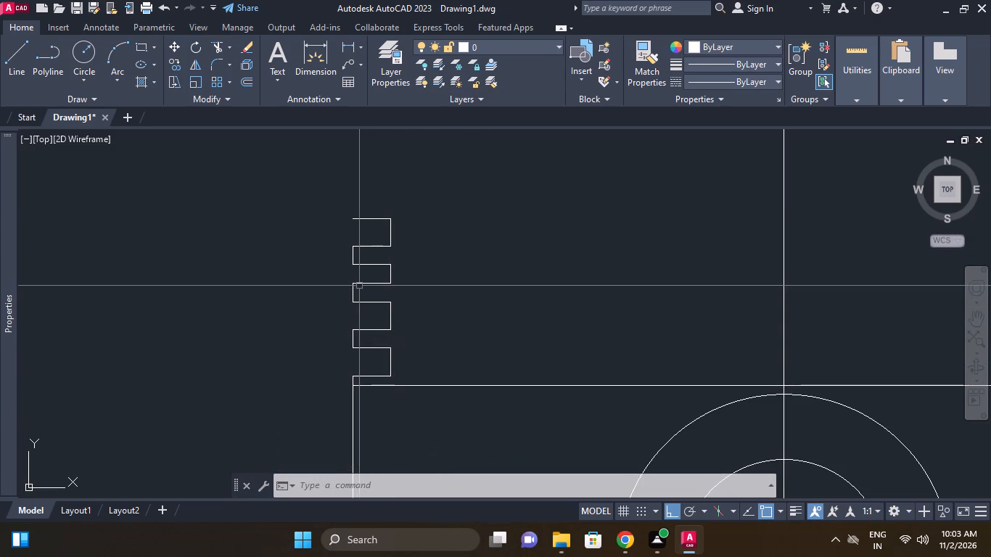
# Erase the whole stepped fin outline above the rectangle's top-left corner.
pyautogui.click(407, 381)
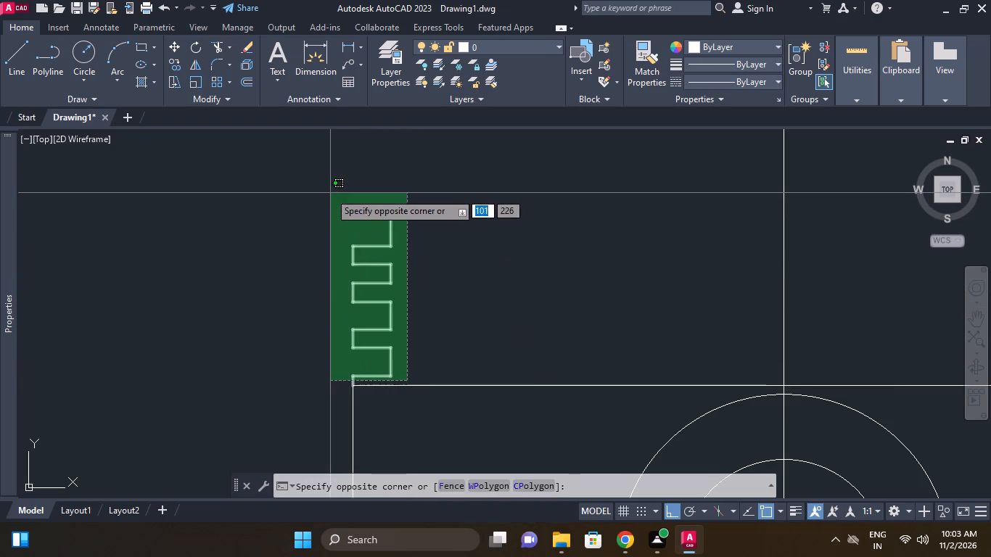
pyautogui.click(329, 192)
pyautogui.rightClick(329, 192)
pyautogui.click(392, 236)
pyautogui.click(386, 257)
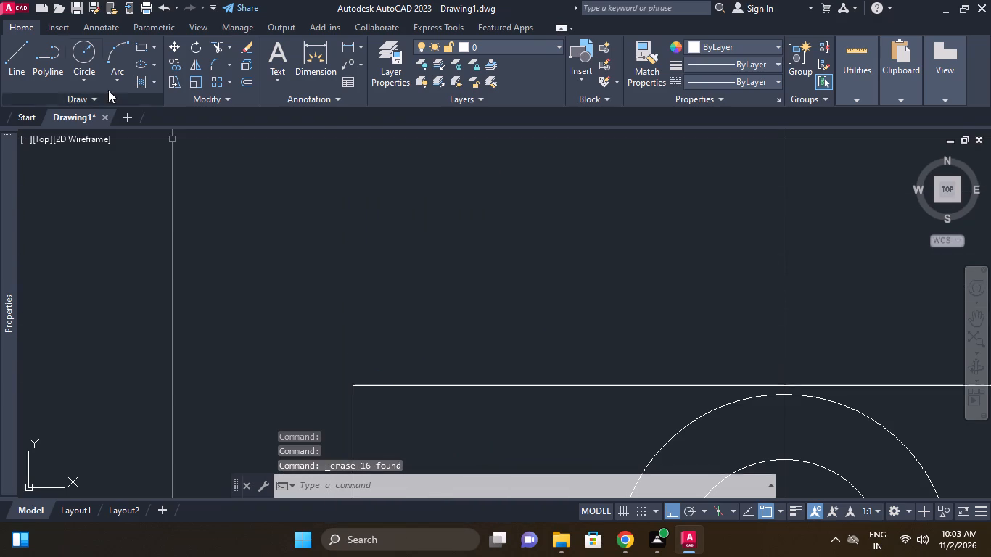
# Start a new stepped line at the rectangle's top-left corner: 1 up, 4 right, 3 up and 4 left.
pyautogui.click(18, 59)
pyautogui.click(350, 379)
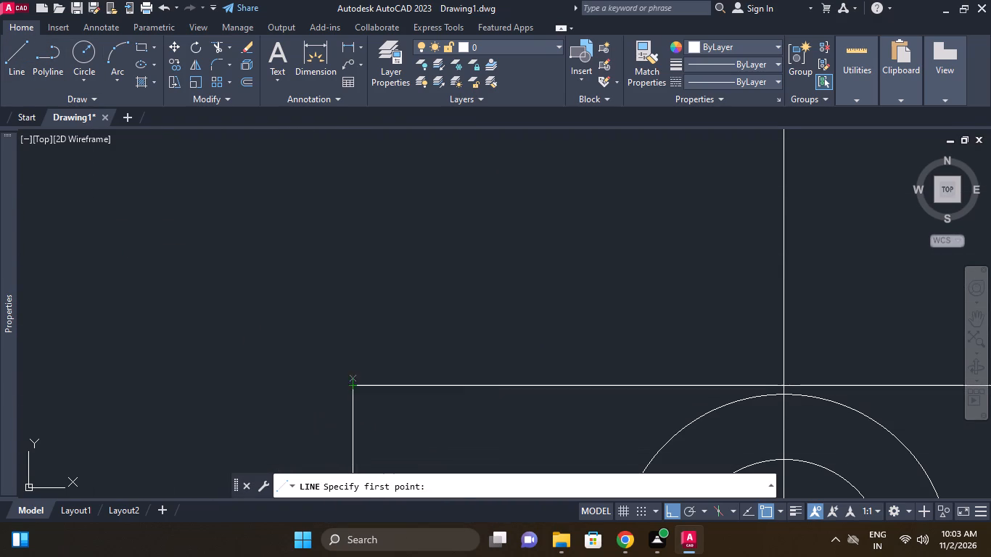
pyautogui.press('1')
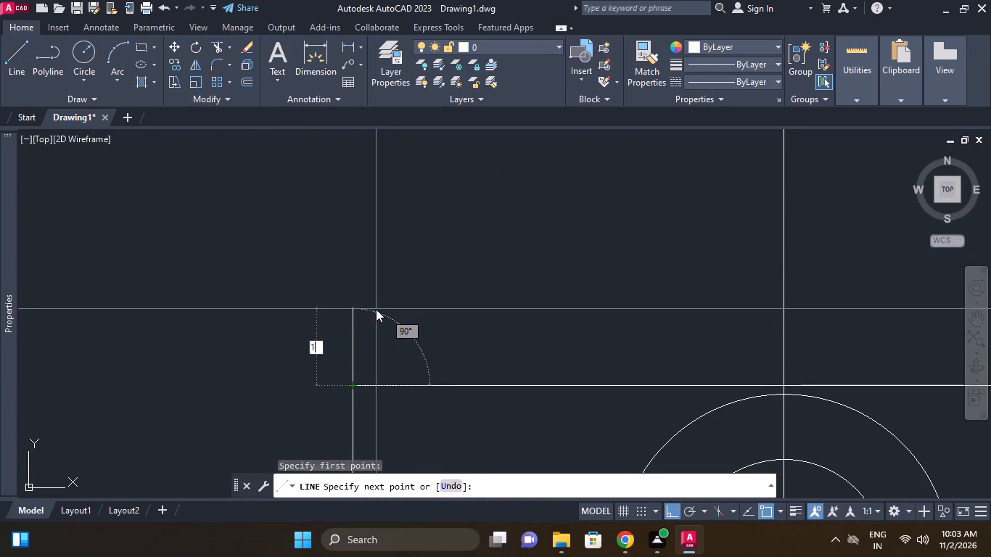
pyautogui.press('Return')
pyautogui.press('4')
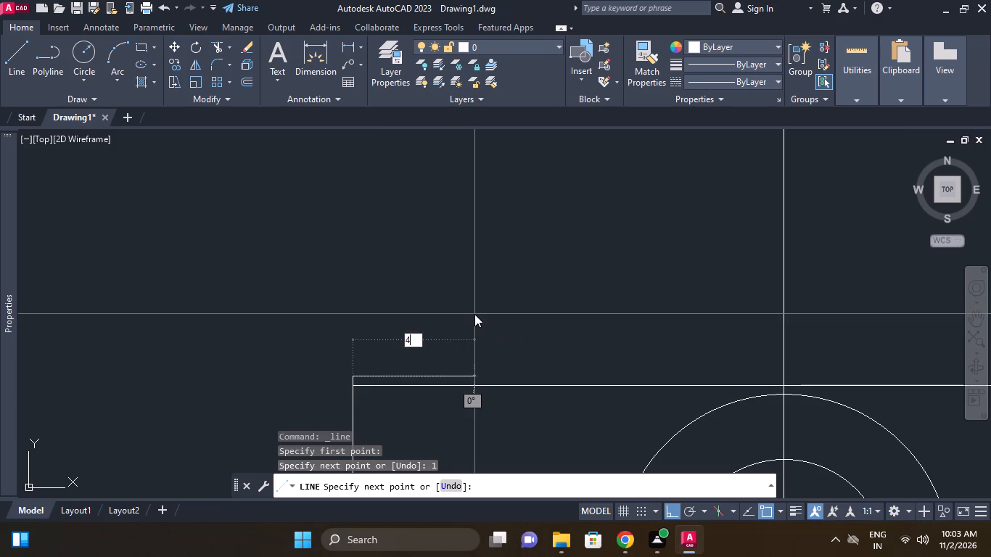
pyautogui.press('Return')
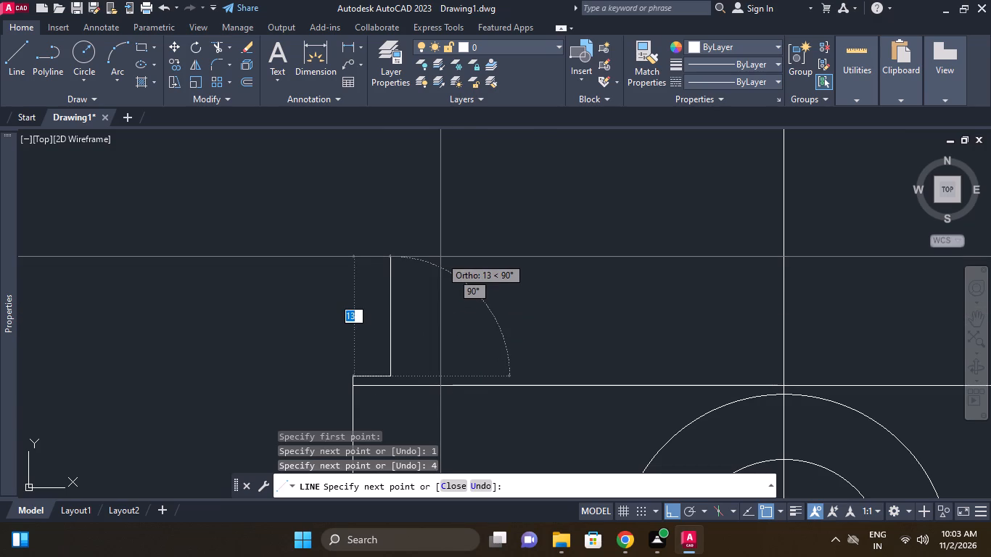
pyautogui.press('3')
pyautogui.press('Return')
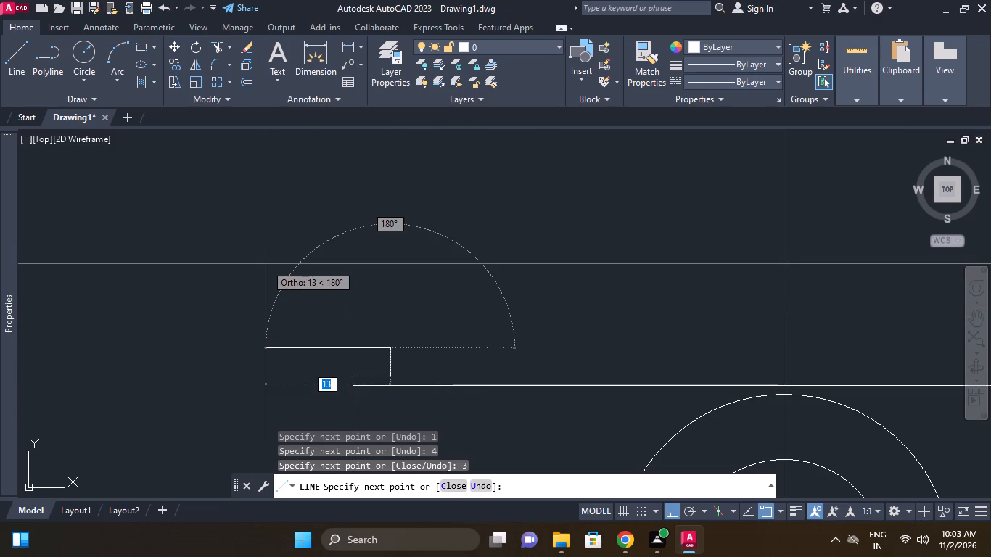
pyautogui.press('4')
pyautogui.press('Return')
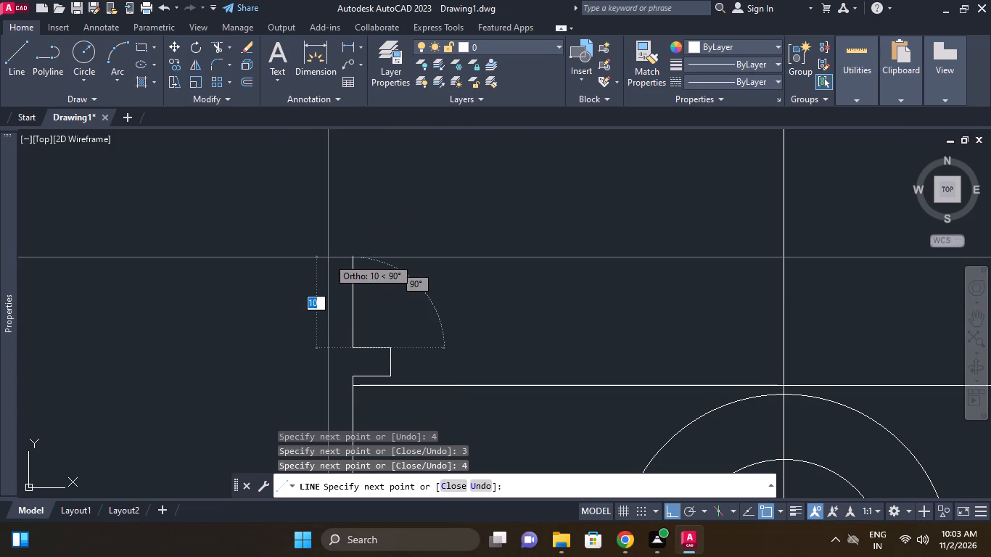
# Continue the stepped line around the first fin: 2 up, 4 right and 3 up.
pyautogui.press('2')
pyautogui.press('Return')
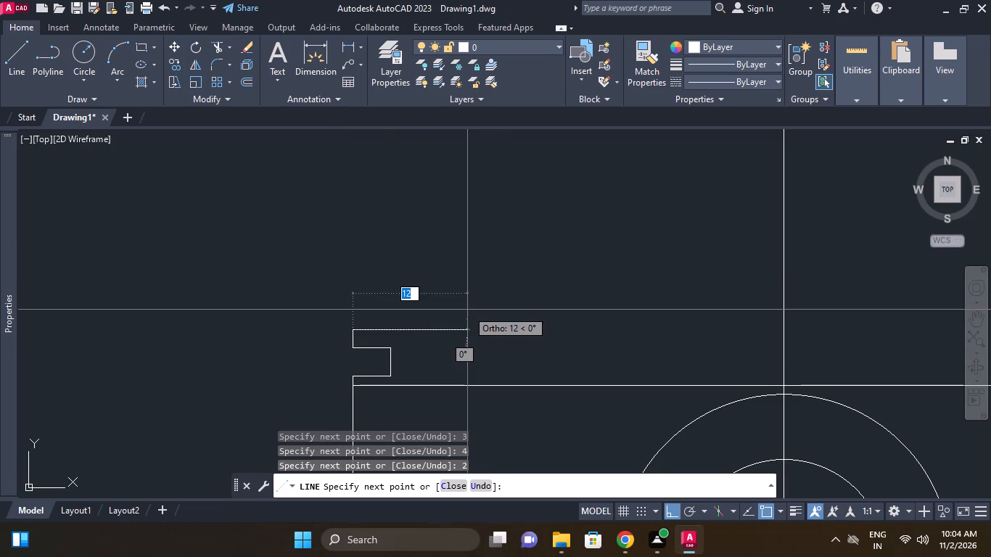
pyautogui.press('4')
pyautogui.press('Return')
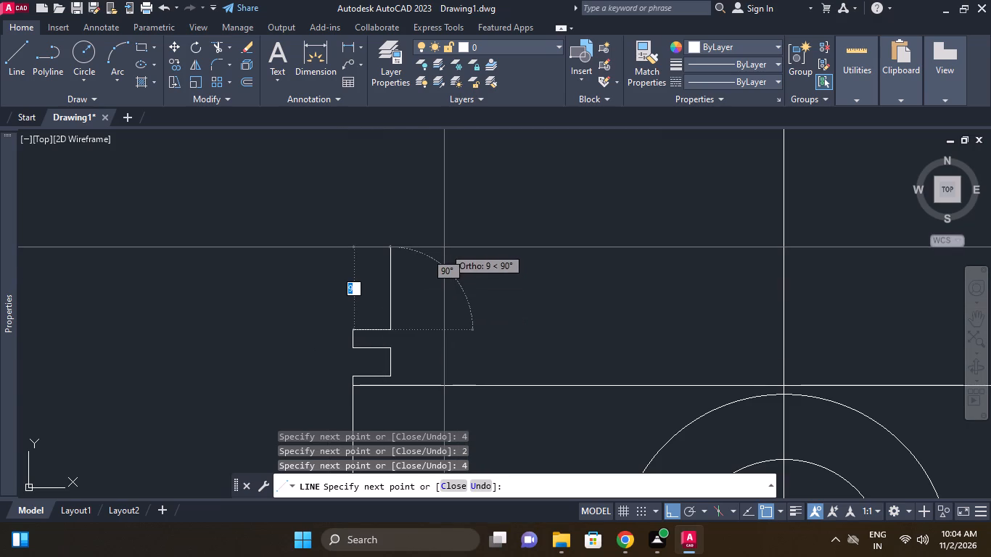
pyautogui.press('3')
pyautogui.press('Return')
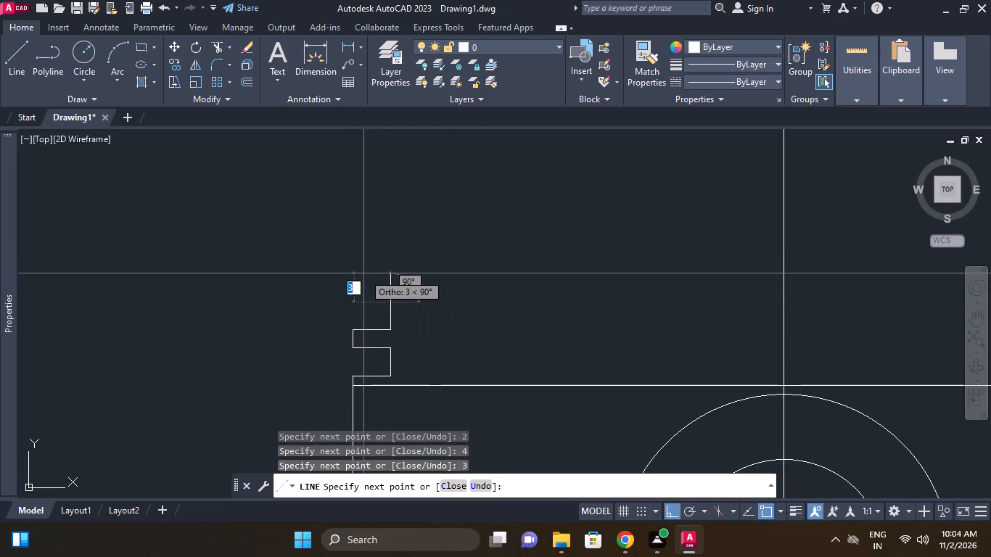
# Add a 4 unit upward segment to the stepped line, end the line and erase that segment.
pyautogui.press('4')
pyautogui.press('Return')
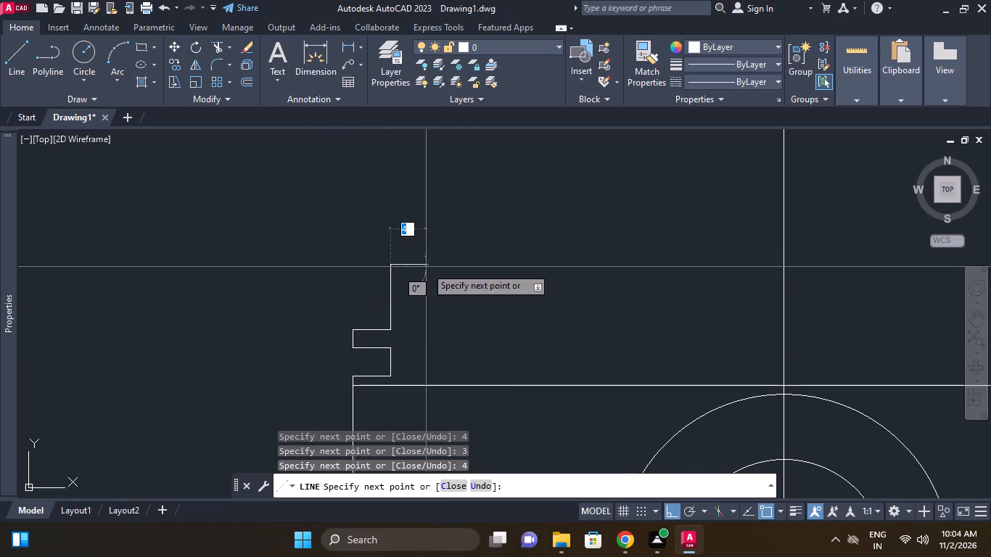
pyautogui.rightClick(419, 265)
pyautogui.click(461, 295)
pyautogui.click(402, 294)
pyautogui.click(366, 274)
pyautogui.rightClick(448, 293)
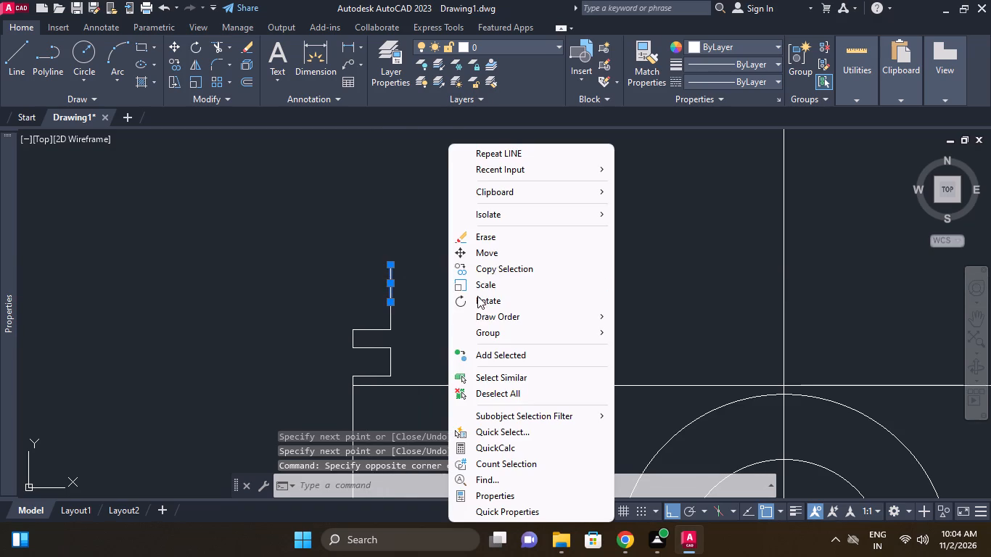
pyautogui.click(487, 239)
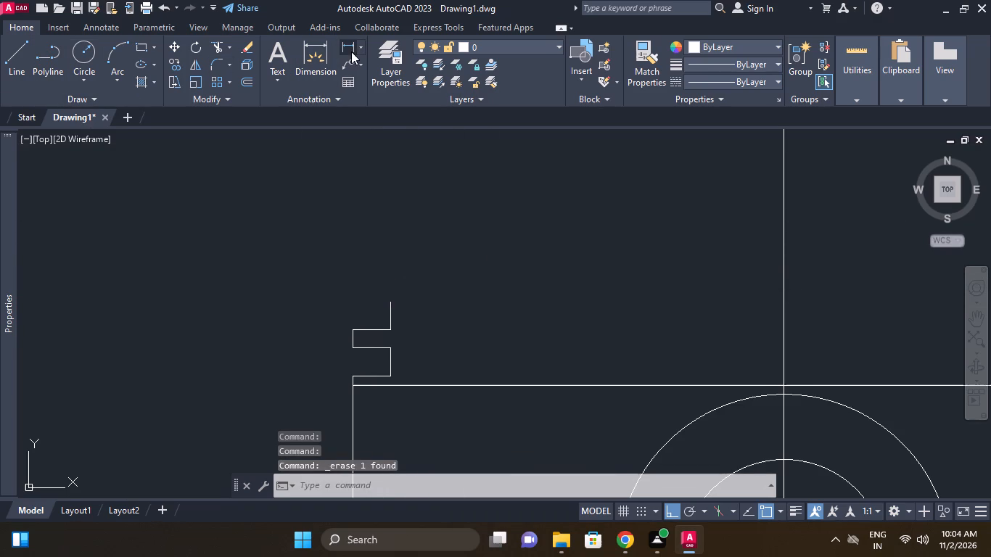
# Check the length of the outline's open top vertical segment with a linear dimension, without placing it.
pyautogui.click(351, 51)
pyautogui.click(392, 323)
pyautogui.click(392, 304)
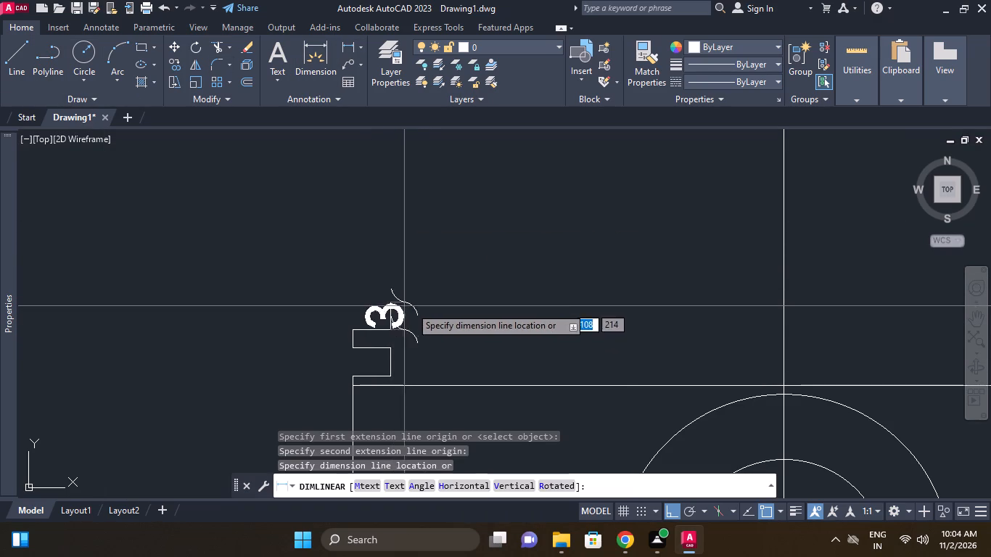
pyautogui.rightClick(442, 313)
pyautogui.click(493, 75)
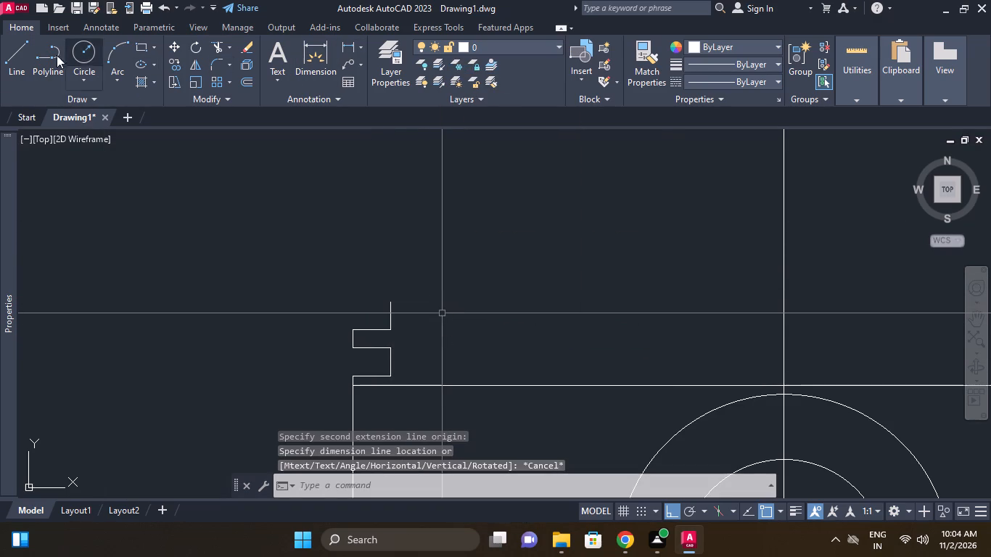
# Continue the outline from its open top end: 4 left, 2 up, 4 right, 3 up and 4 left.
pyautogui.click(17, 51)
pyautogui.click(392, 300)
pyautogui.press('4')
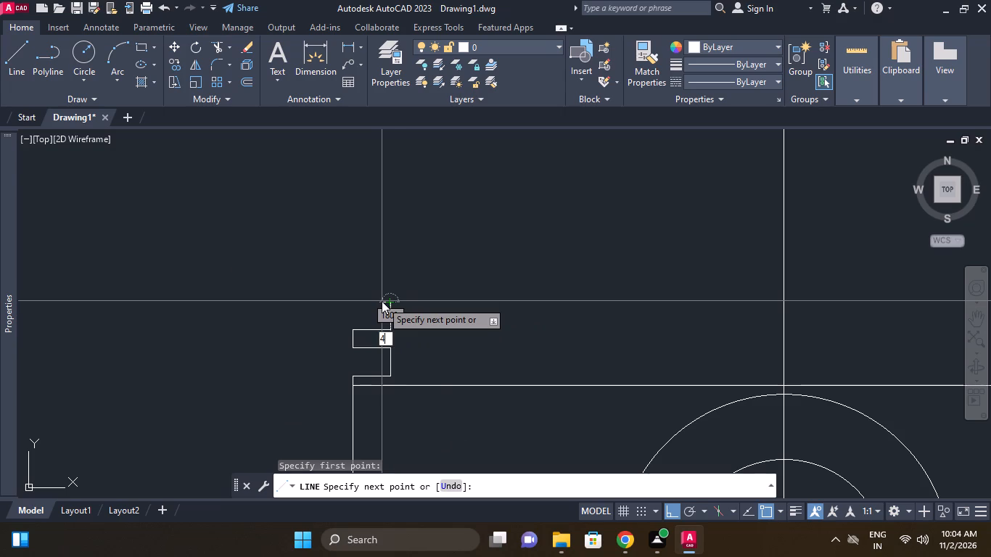
pyautogui.press('Return')
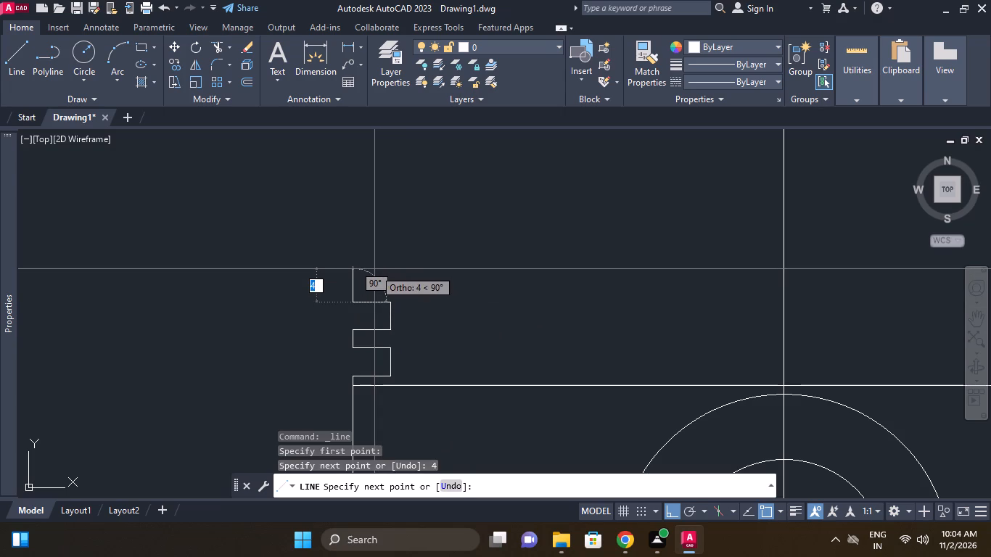
pyautogui.press('2')
pyautogui.press('Return')
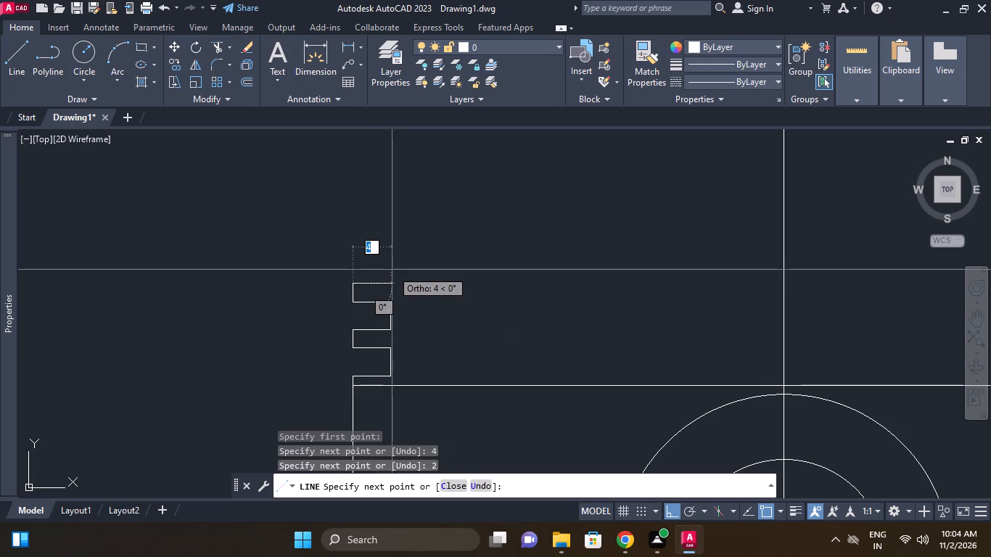
pyautogui.press('4')
pyautogui.press('Return')
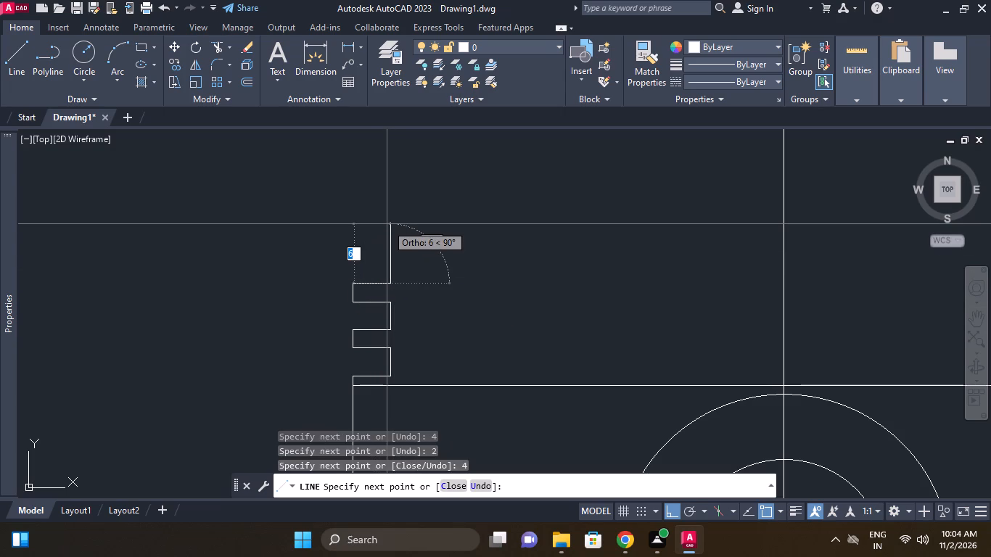
pyautogui.press('3')
pyautogui.press('Return')
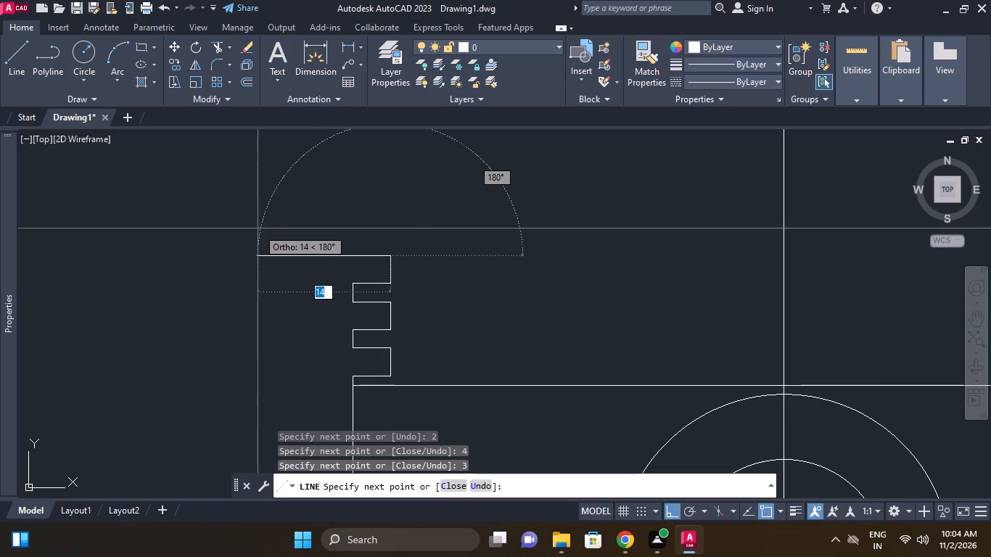
pyautogui.press('4')
pyautogui.press('Return')
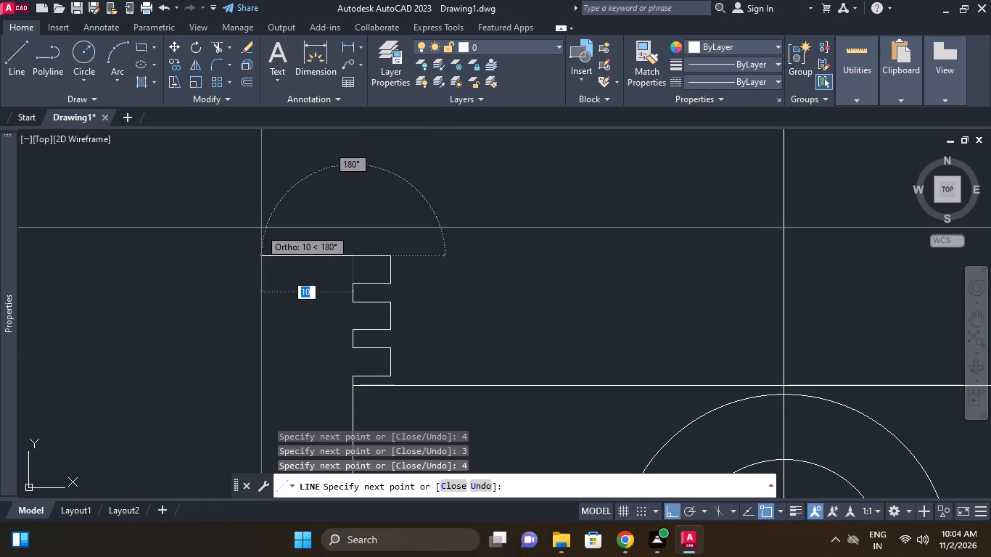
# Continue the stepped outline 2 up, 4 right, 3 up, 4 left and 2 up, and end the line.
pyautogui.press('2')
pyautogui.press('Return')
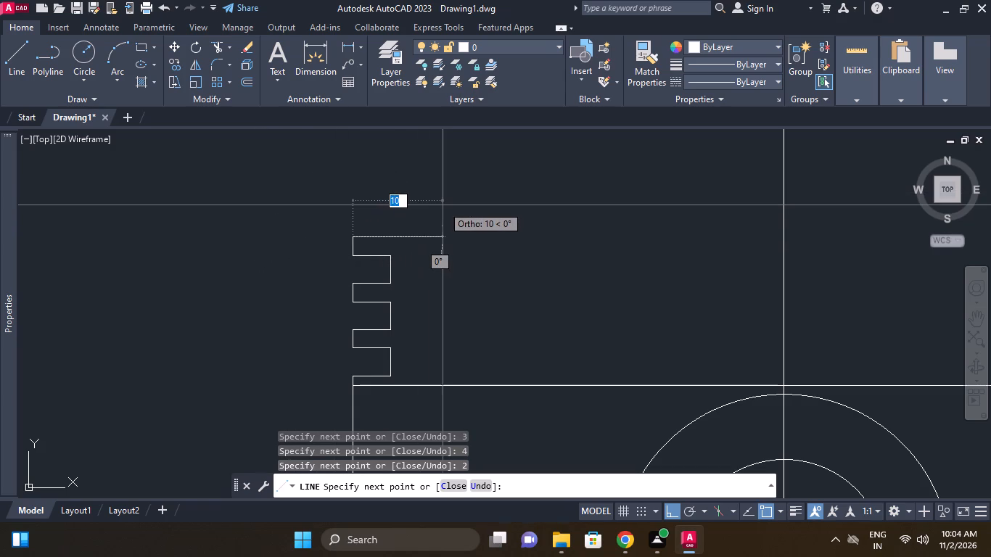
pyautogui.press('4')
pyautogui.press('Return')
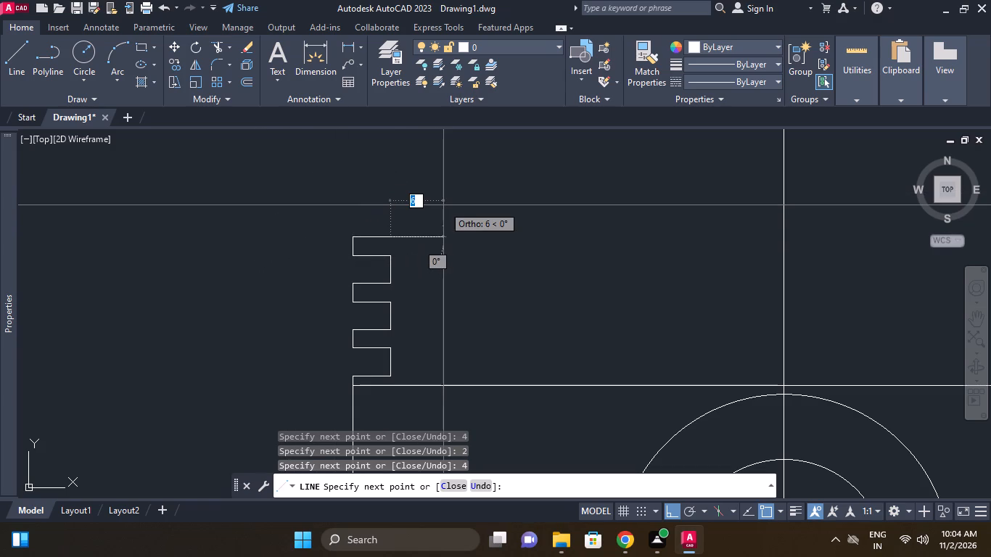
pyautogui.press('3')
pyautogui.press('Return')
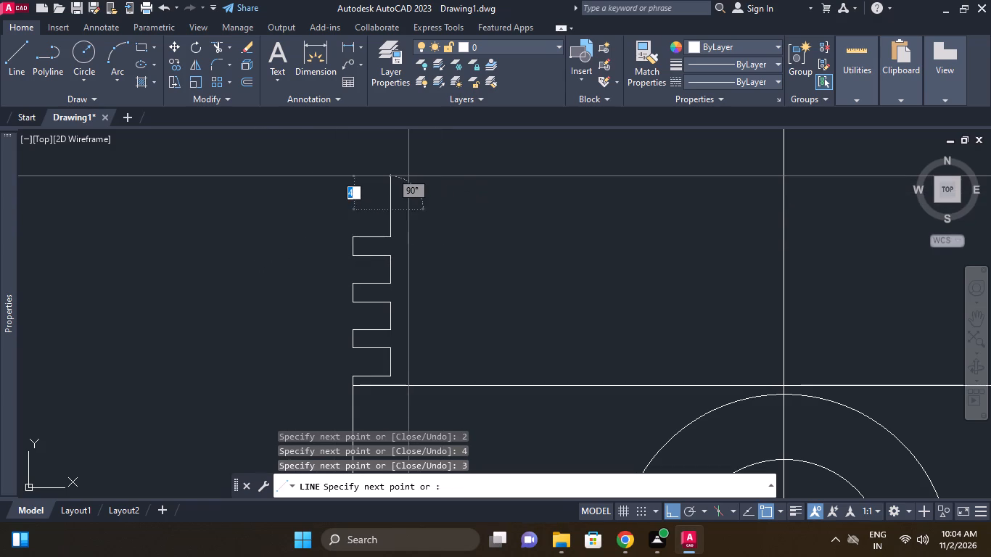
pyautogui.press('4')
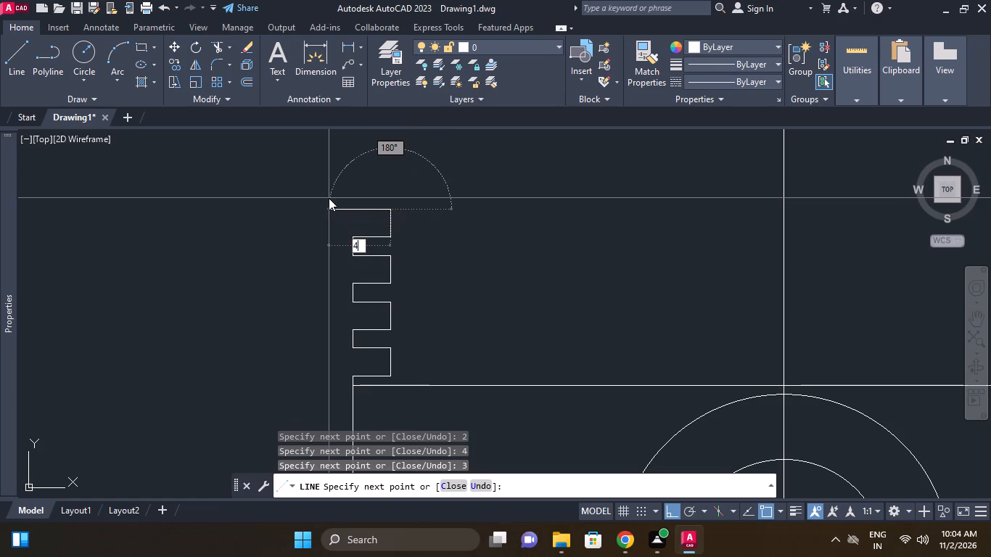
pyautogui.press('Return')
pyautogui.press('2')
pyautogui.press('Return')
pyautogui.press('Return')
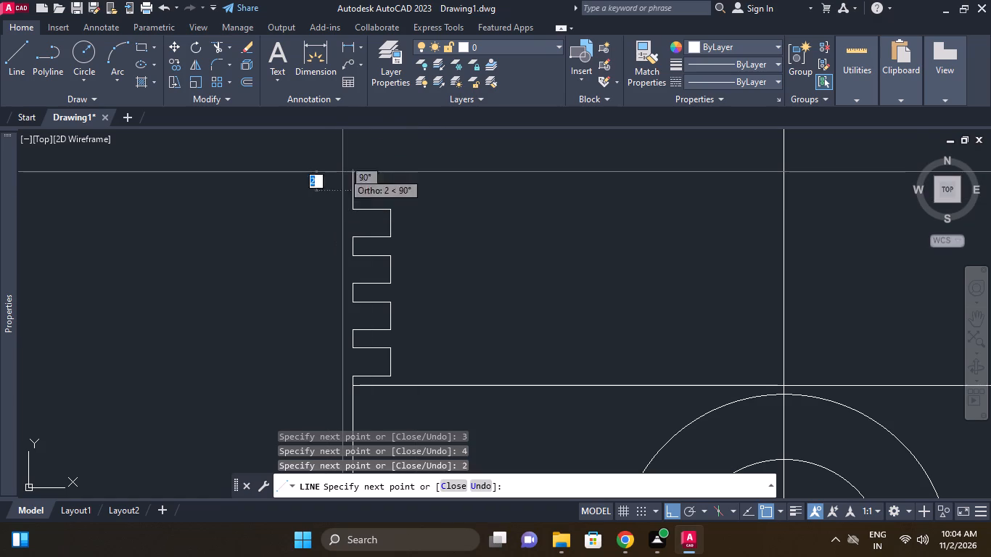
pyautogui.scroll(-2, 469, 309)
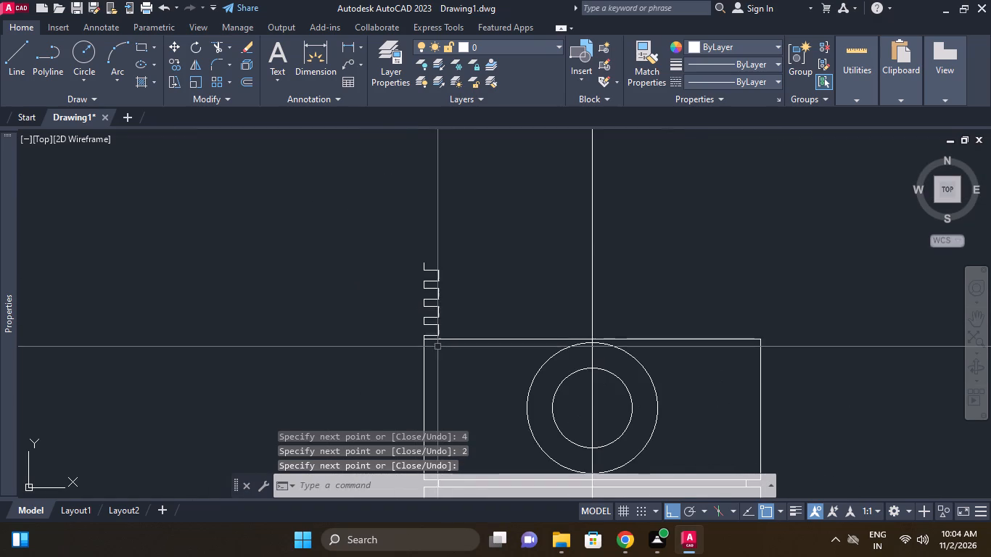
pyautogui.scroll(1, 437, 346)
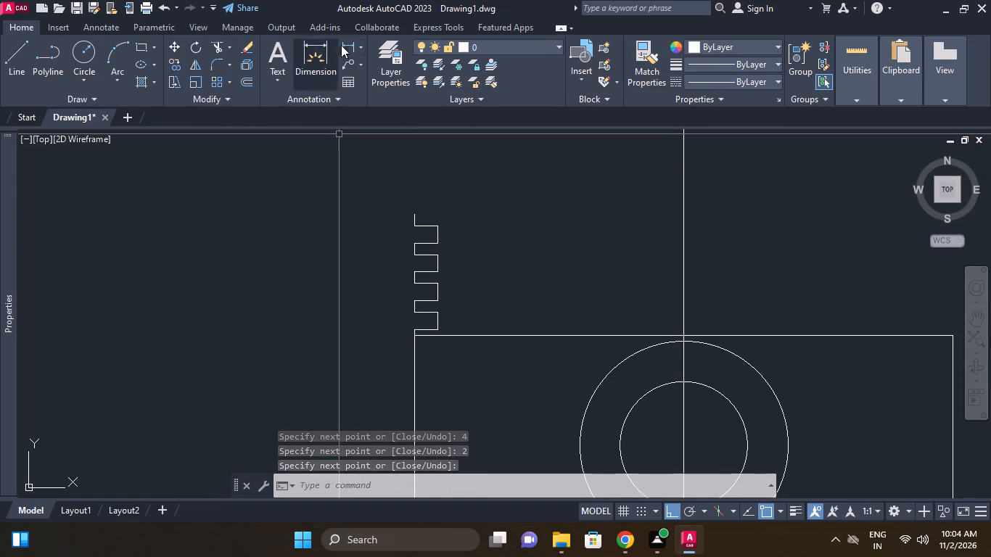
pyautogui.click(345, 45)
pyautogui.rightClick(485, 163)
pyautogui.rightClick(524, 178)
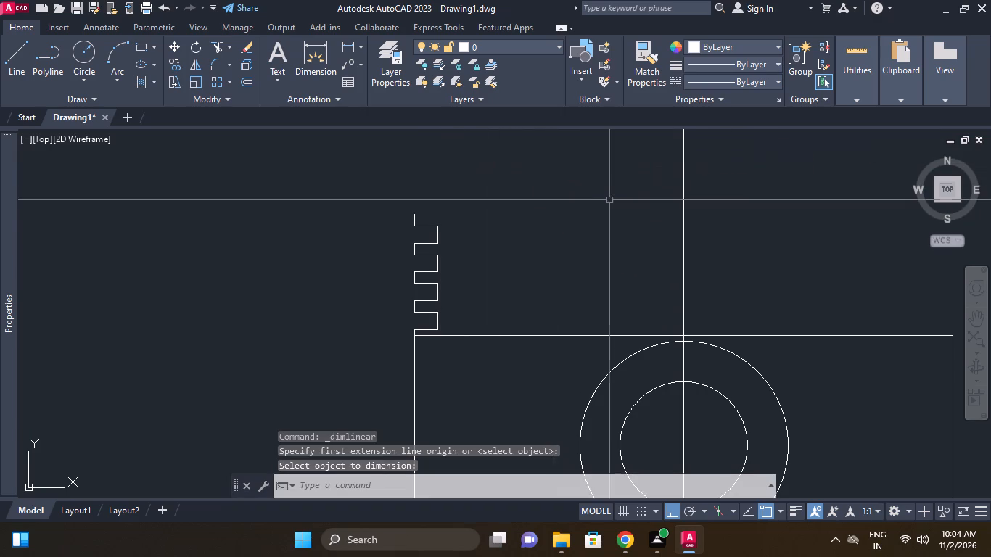
# Check the fin and gap dimensions near the base of the stepped outline with the Quick measure tool.
pyautogui.click(872, 54)
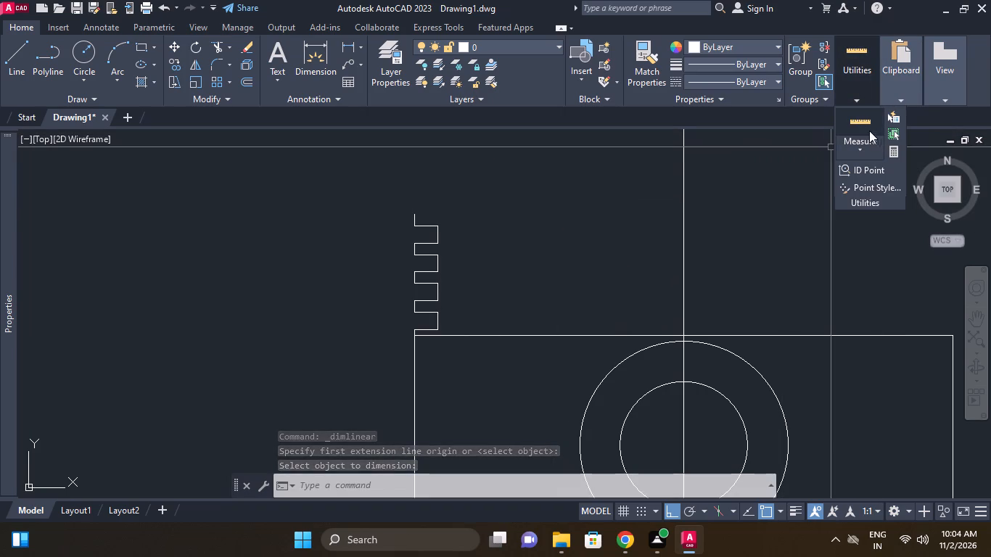
pyautogui.click(868, 129)
pyautogui.scroll(1, 435, 275)
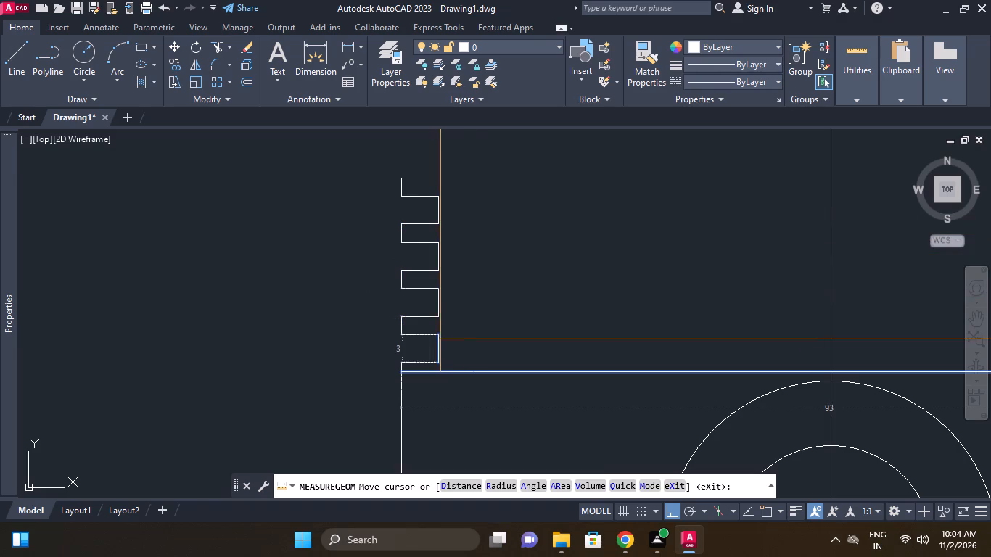
pyautogui.rightClick(472, 268)
pyautogui.click(509, 269)
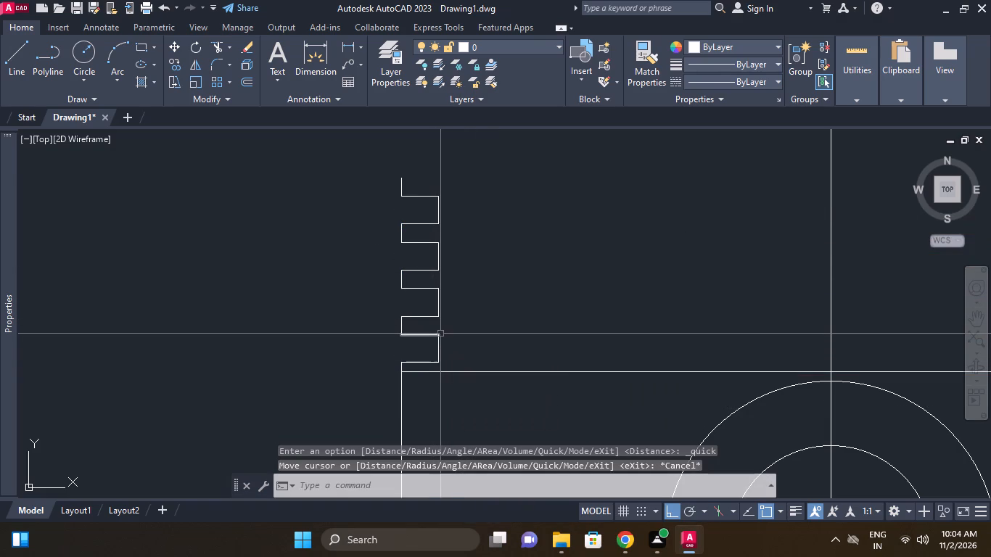
# Erase the whole stepped fin outline above the rectangle, keeping only the short vertical segment at the rectangle's upper-left corner.
pyautogui.scroll(-1, 416, 209)
pyautogui.middleClick(416, 209)
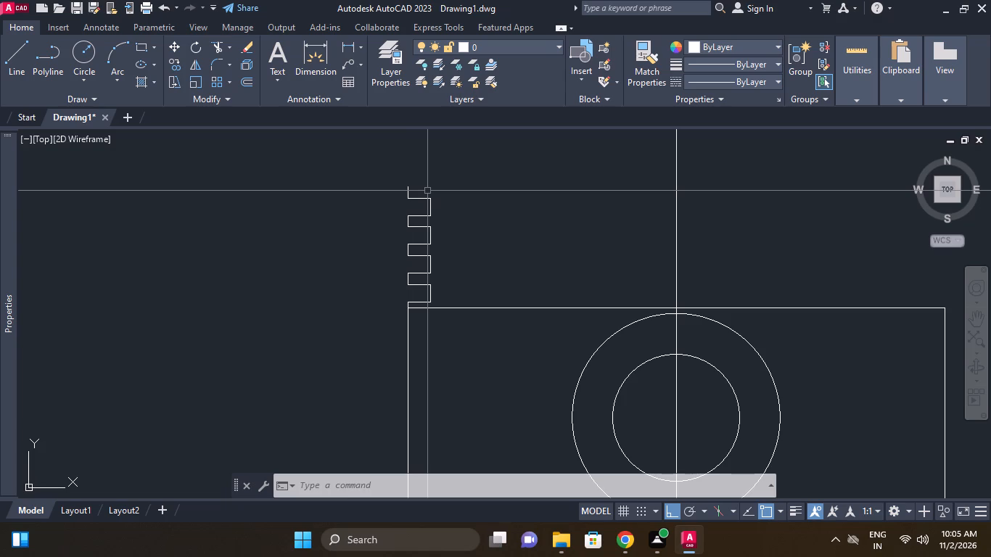
pyautogui.moveTo(490, 270); pyautogui.dragTo(492, 247, button='middle')
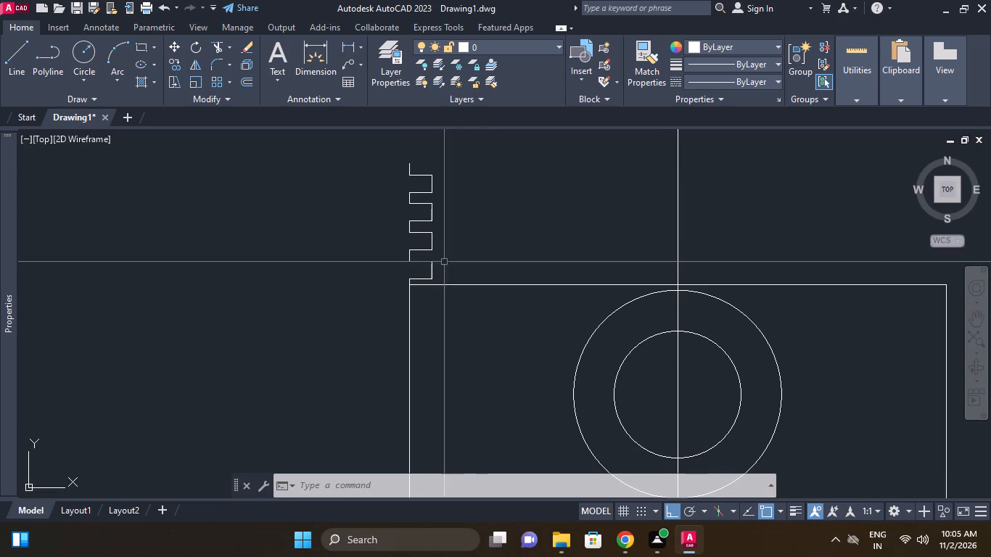
pyautogui.moveTo(432, 268); pyautogui.dragTo(435, 255, button='middle')
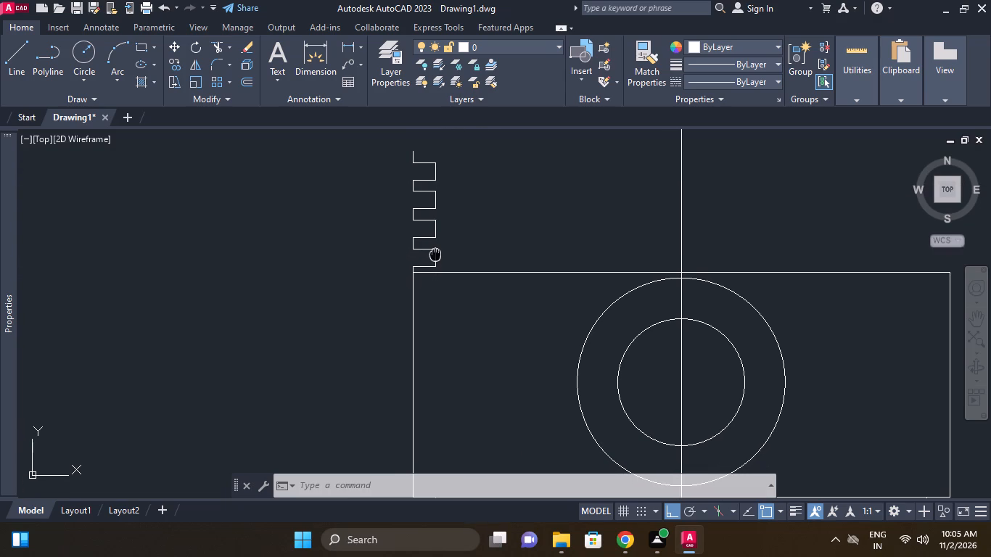
pyautogui.moveTo(435, 255); pyautogui.dragTo(436, 253, button='middle')
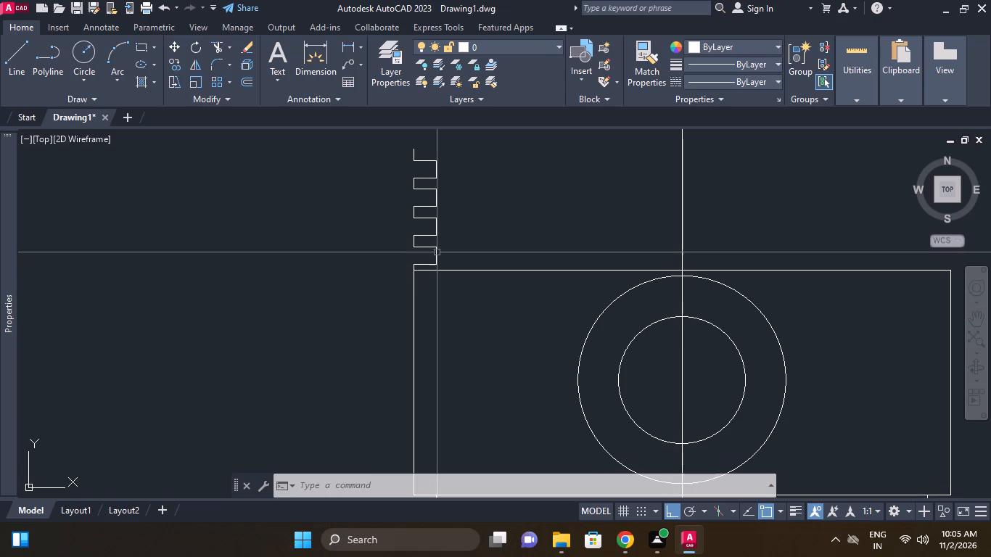
pyautogui.scroll(1, 435, 260)
pyautogui.click(441, 263)
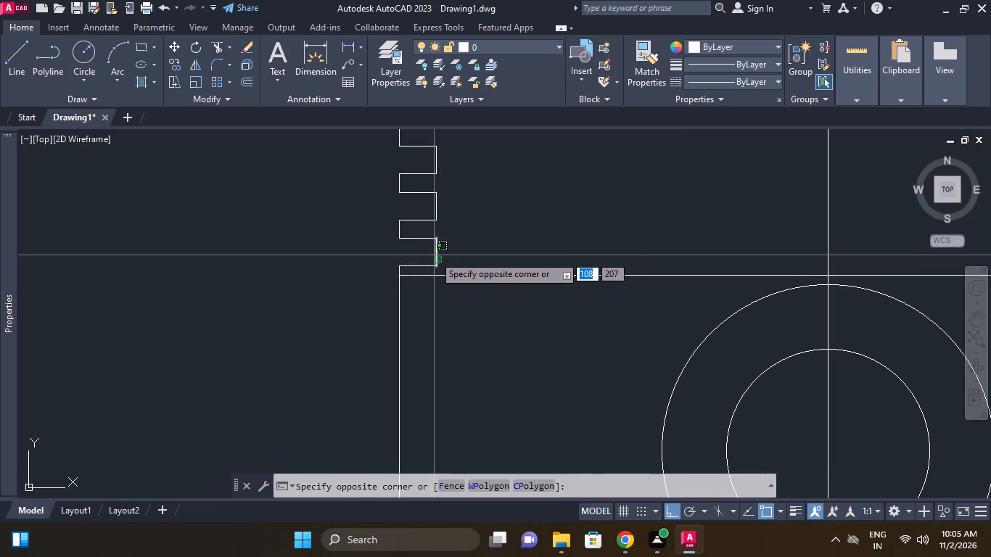
pyautogui.click(418, 258)
pyautogui.click(427, 268)
pyautogui.click(456, 259)
pyautogui.moveTo(382, 185); pyautogui.dragTo(403, 268, button='middle')
pyautogui.scroll(-1, 402, 236)
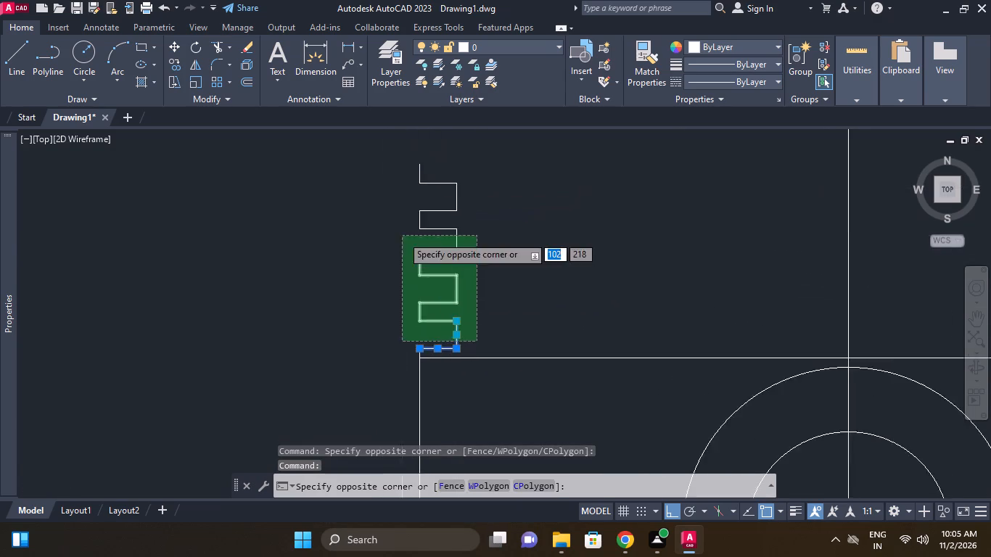
pyautogui.click(392, 176)
pyautogui.rightClick(392, 176)
pyautogui.click(454, 260)
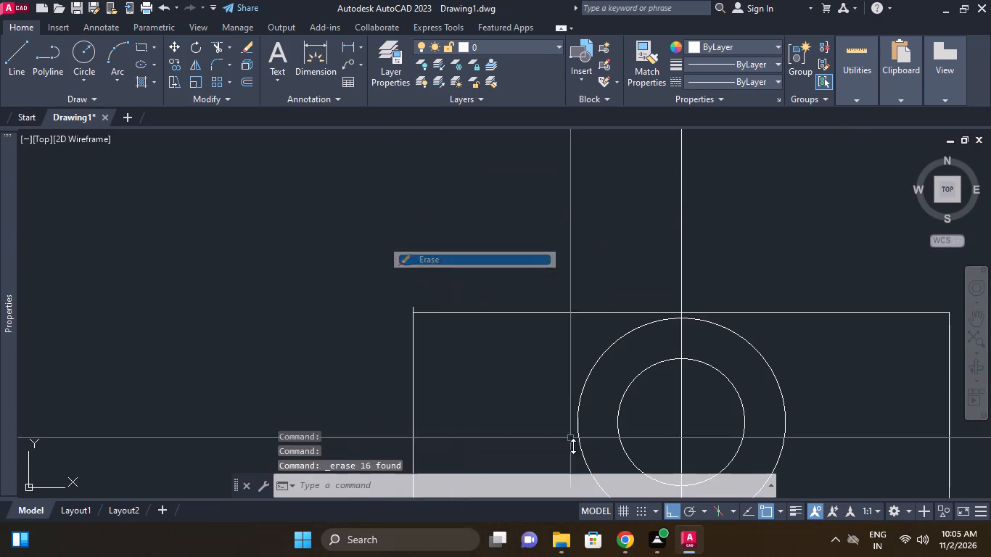
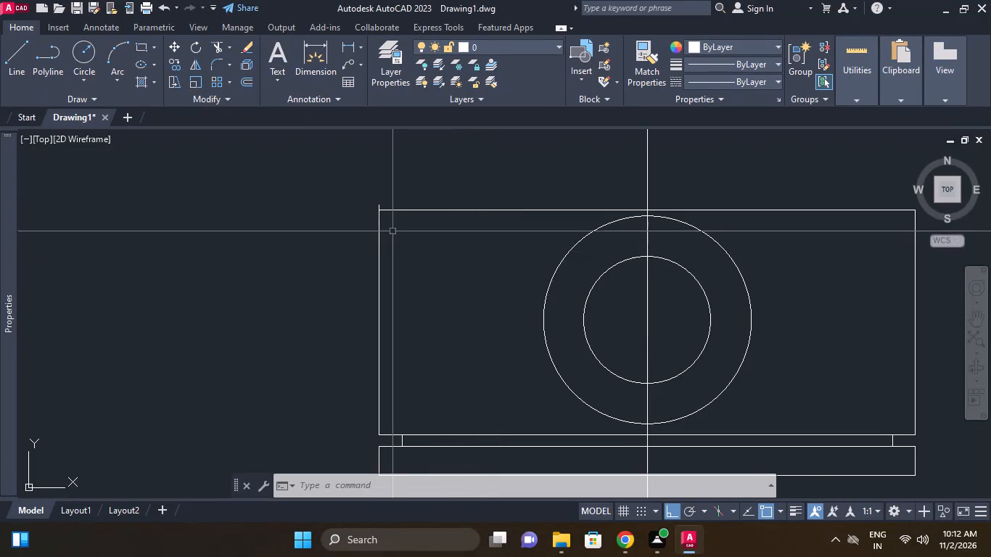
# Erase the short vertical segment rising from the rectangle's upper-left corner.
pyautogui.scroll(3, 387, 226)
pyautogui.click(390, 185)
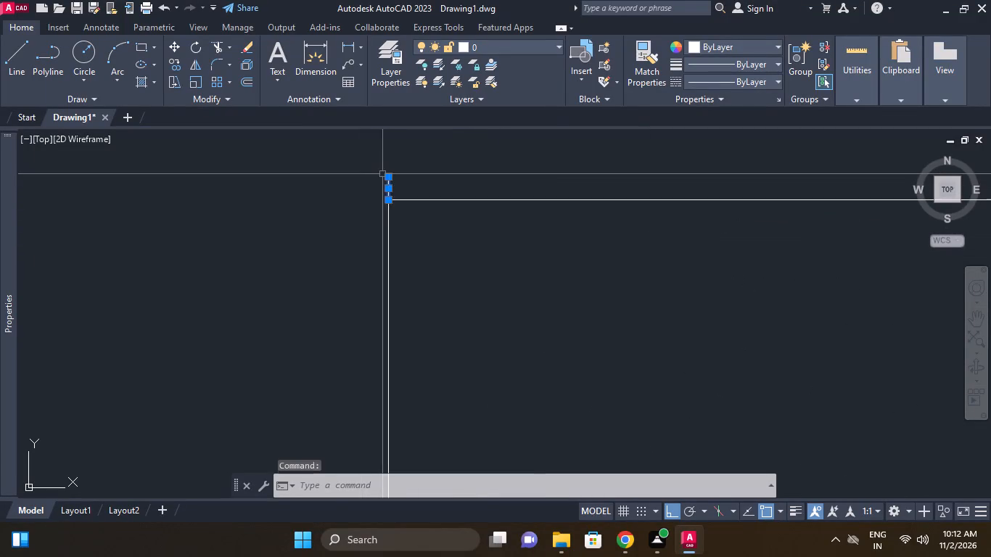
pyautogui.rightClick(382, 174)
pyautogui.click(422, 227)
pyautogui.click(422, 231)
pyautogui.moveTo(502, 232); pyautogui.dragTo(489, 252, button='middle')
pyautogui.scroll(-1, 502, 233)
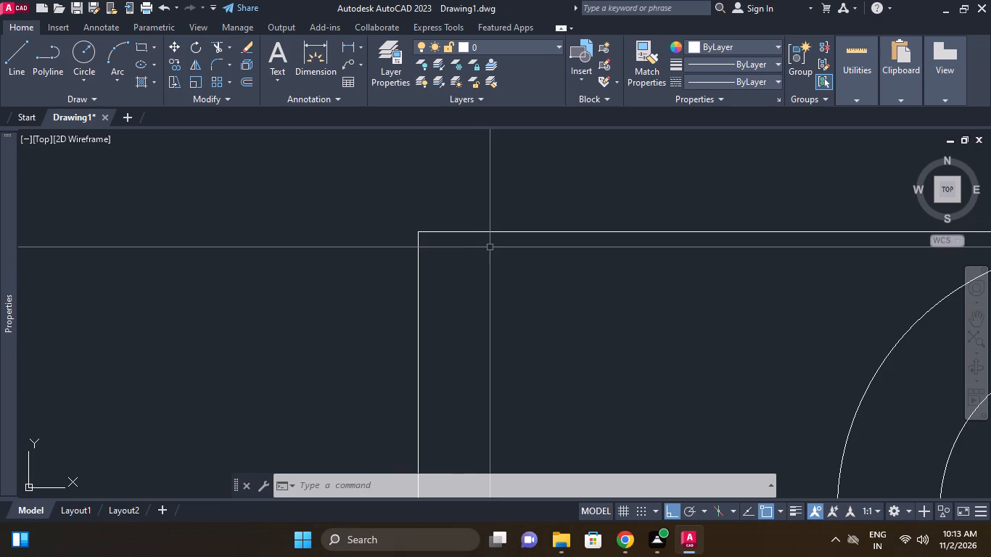
# Undo the recent erasures to bring back the stepped fin outline above the rectangle's upper-left corner.
pyautogui.hotkey('ctrl', 'z')
pyautogui.hotkey('ctrl', 'z')
pyautogui.hotkey('ctrl', 'z')
pyautogui.hotkey('ctrl', 'z')
pyautogui.hotkey('ctrl', 'z')
pyautogui.hotkey('ctrl', 'z')
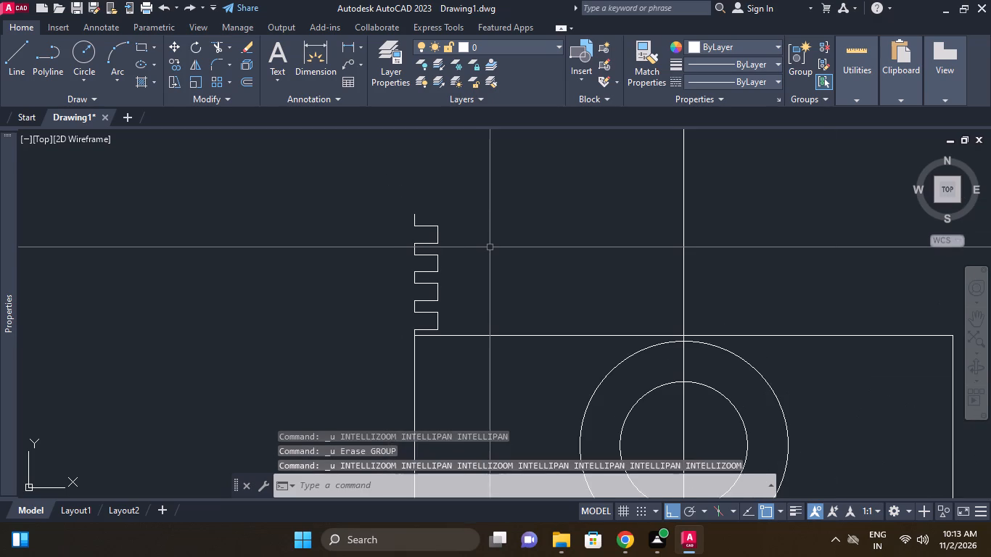
# Draw a vertical construction line along the inner vertical edges of the stepped fin outline.
pyautogui.moveTo(464, 289); pyautogui.dragTo(461, 276, button='middle')
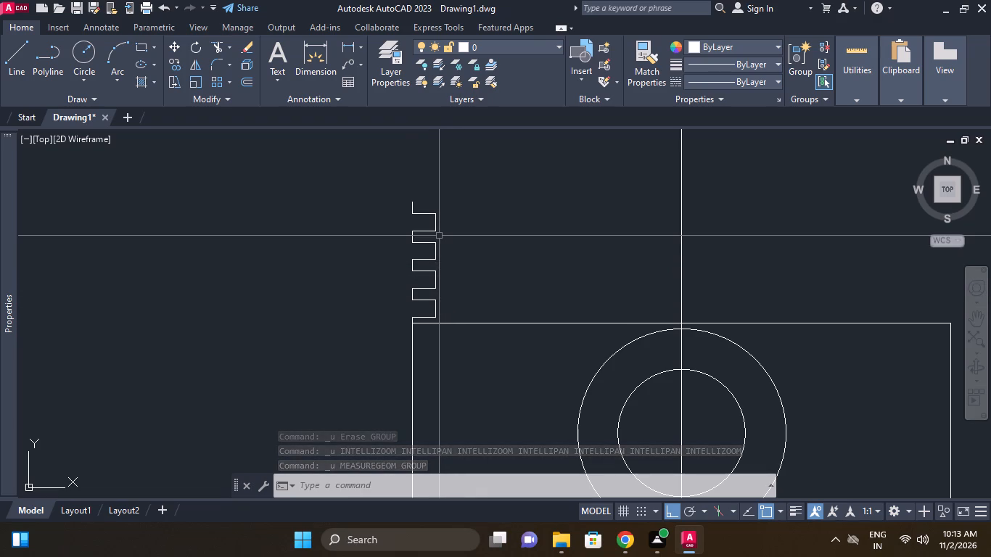
pyautogui.moveTo(490, 269); pyautogui.dragTo(488, 268, button='middle')
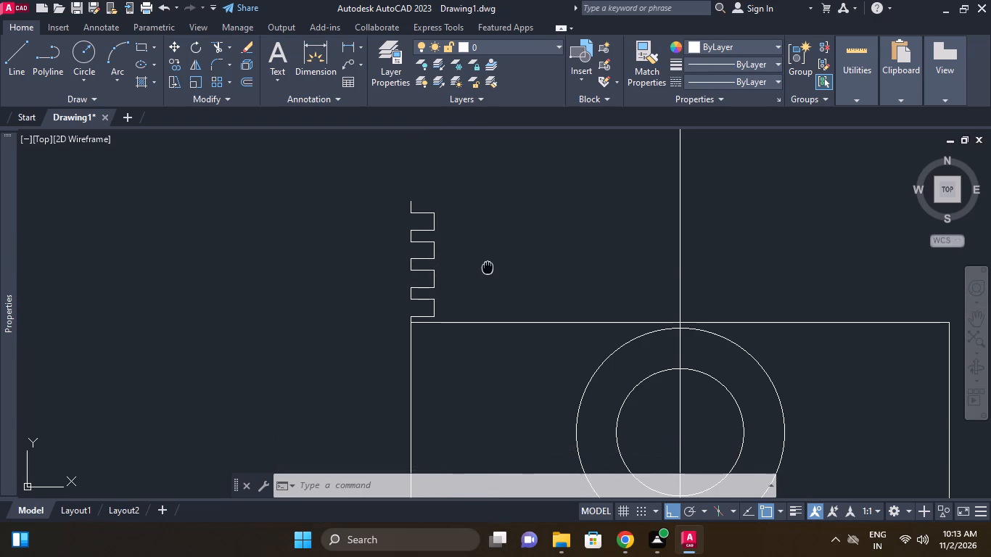
pyautogui.moveTo(488, 268); pyautogui.dragTo(485, 260, button='middle')
pyautogui.moveTo(501, 323); pyautogui.dragTo(494, 273, button='middle')
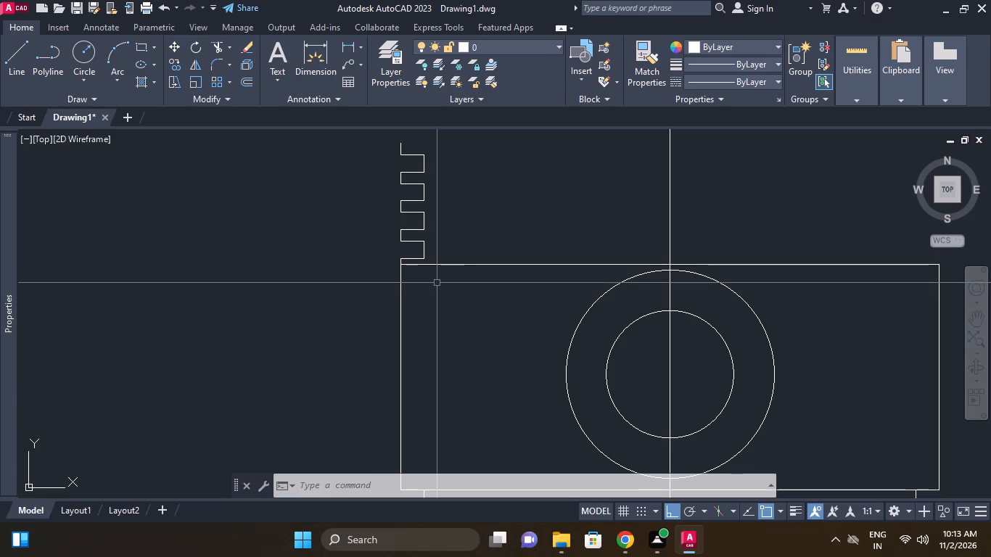
pyautogui.click(118, 102)
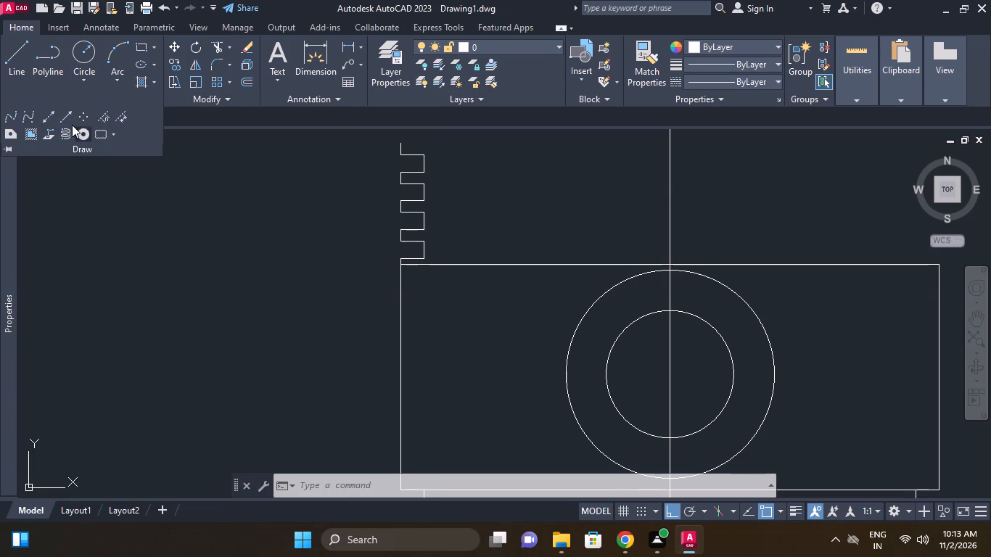
pyautogui.click(52, 115)
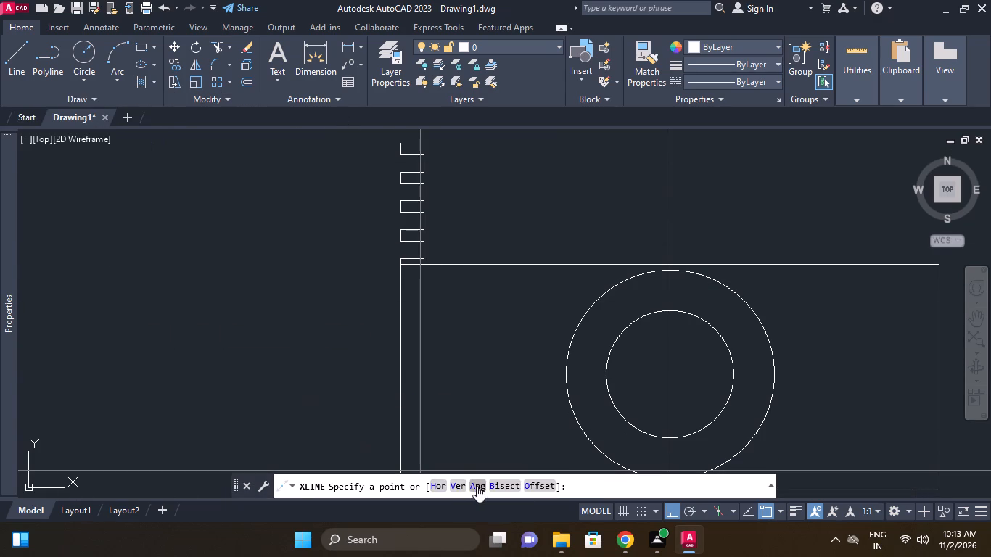
pyautogui.click(464, 486)
pyautogui.click(424, 247)
pyautogui.rightClick(467, 239)
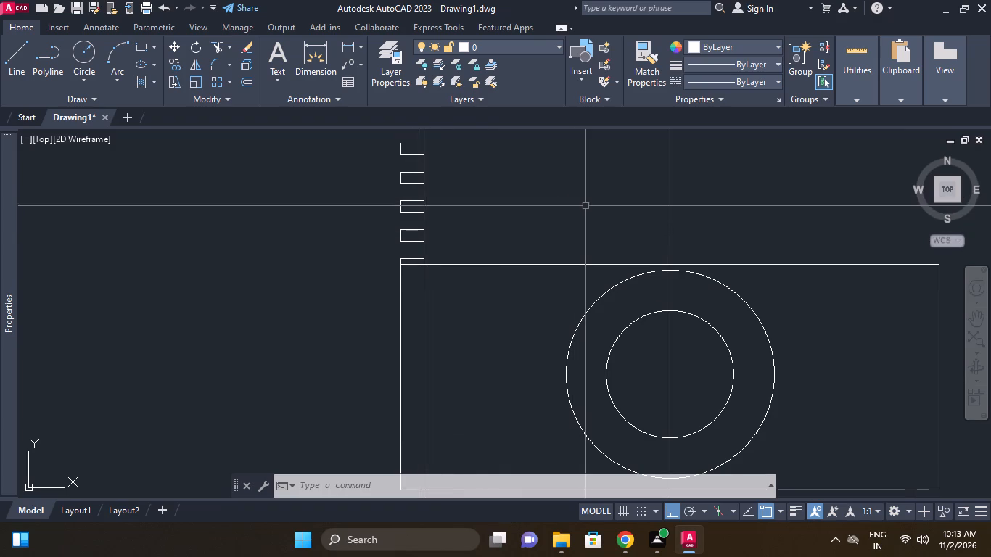
# Copy the new vertical construction line from the strip's bottom edge to the strip's lower-right corner.
pyautogui.moveTo(588, 228); pyautogui.dragTo(444, 223, button='middle')
pyautogui.scroll(-1, 439, 223)
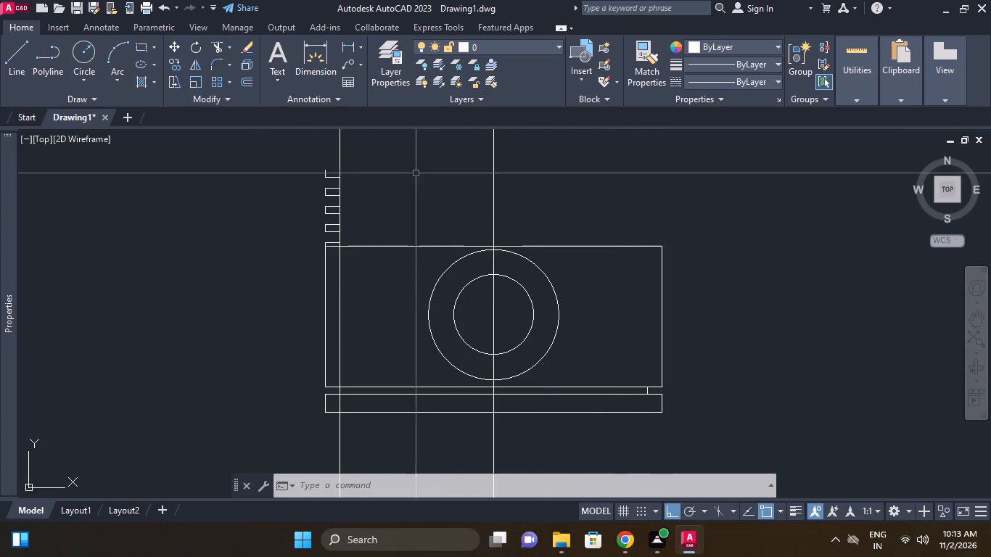
pyautogui.click(350, 154)
pyautogui.click(326, 142)
pyautogui.rightClick(448, 162)
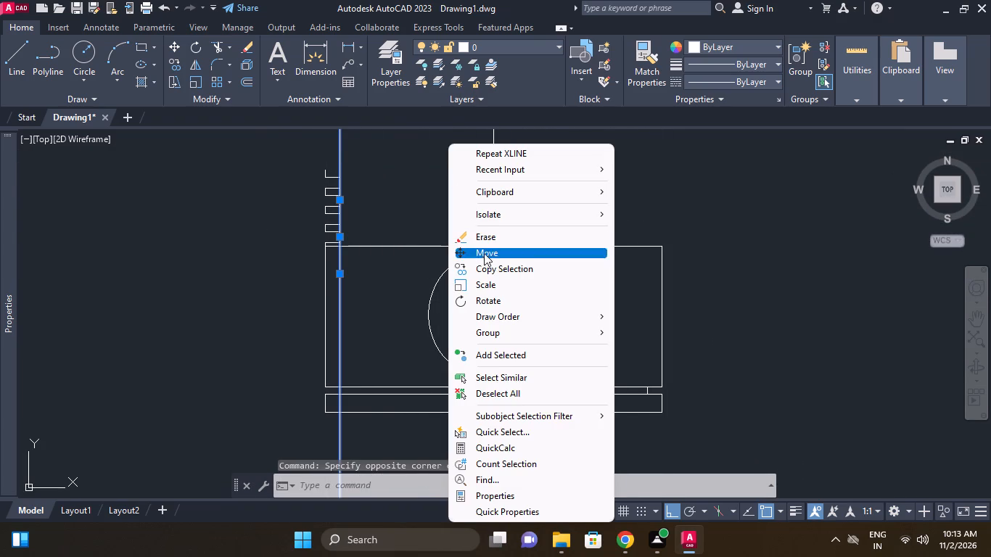
pyautogui.click(490, 270)
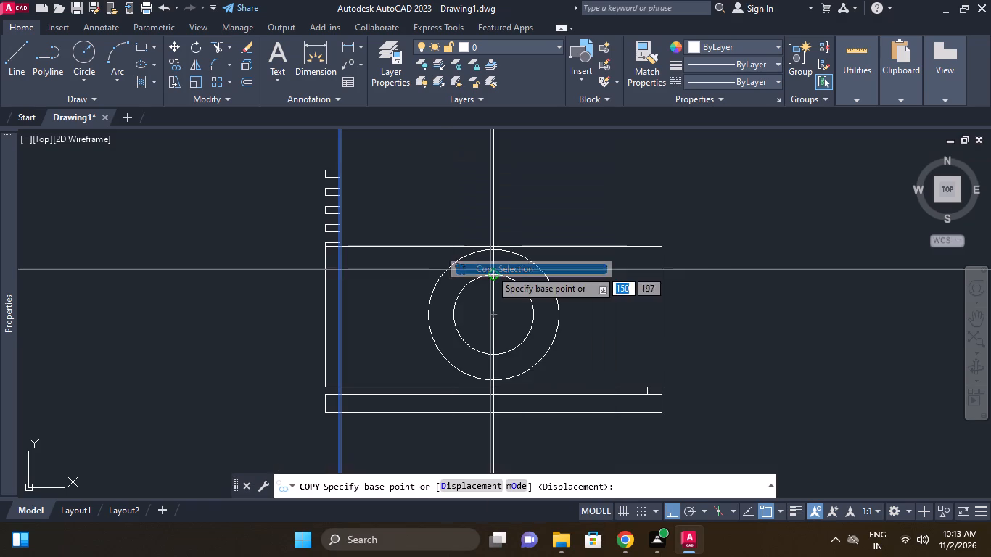
pyautogui.click(341, 416)
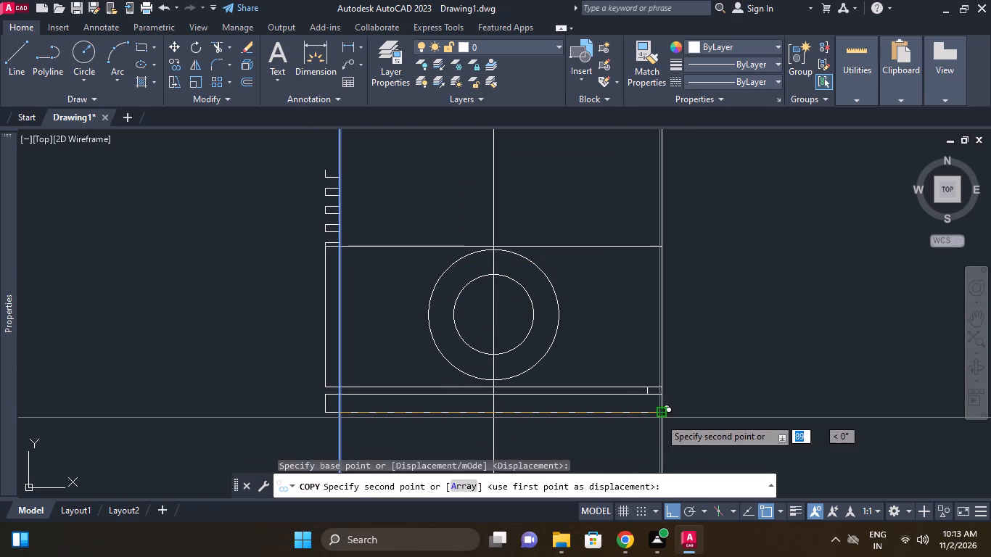
pyautogui.click(659, 418)
pyautogui.rightClick(731, 344)
pyautogui.click(789, 171)
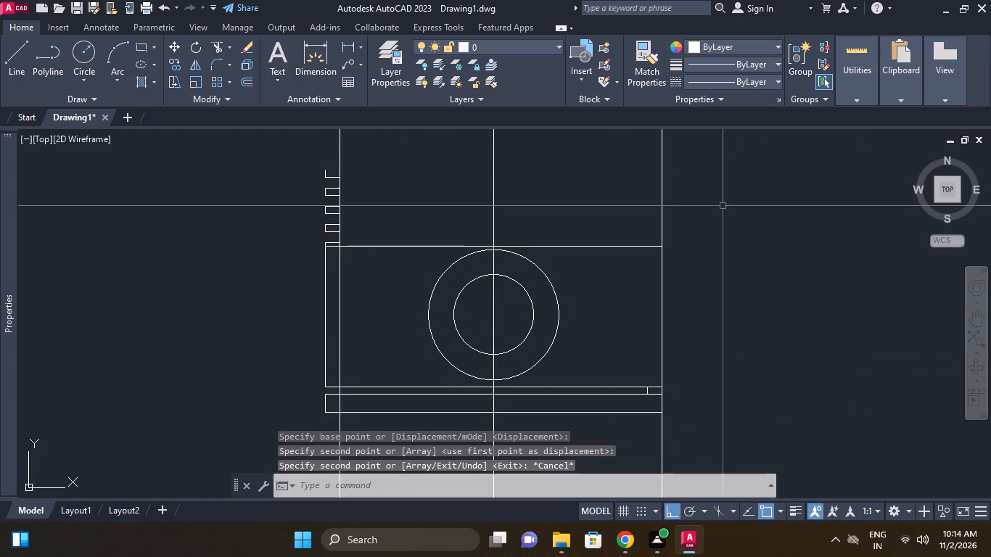
# Offset the construction line on the rectangle's right edge by 4 towards the inside.
pyautogui.click(242, 78)
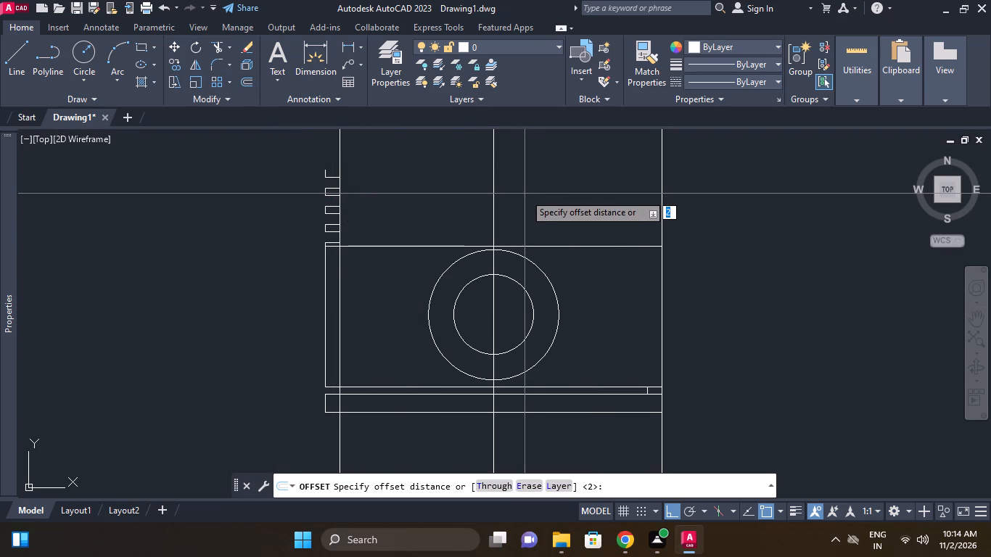
pyautogui.press('4')
pyautogui.press('Return')
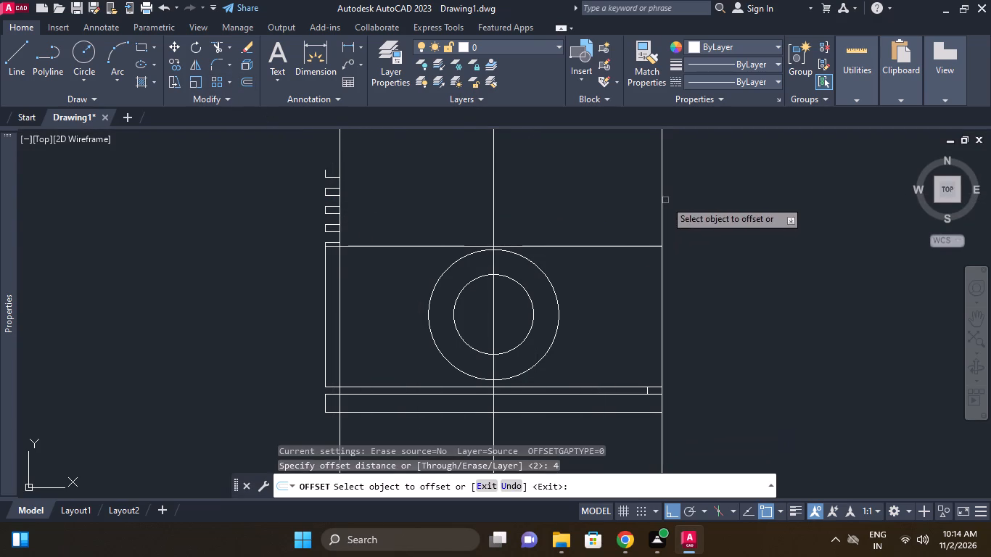
pyautogui.click(664, 195)
pyautogui.click(644, 179)
pyautogui.rightClick(664, 181)
pyautogui.click(689, 186)
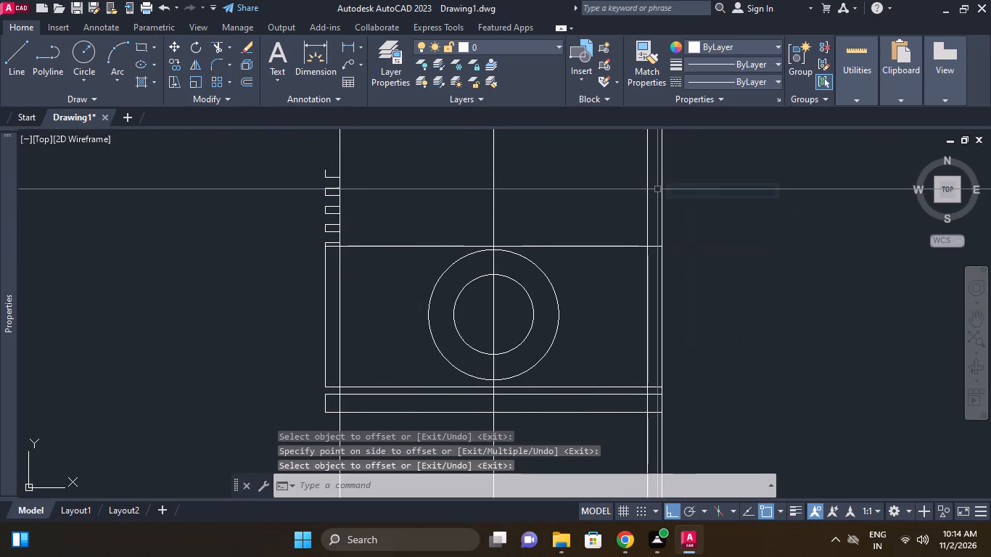
# Erase the construction line lying on the rectangle's right edge, keeping the offset one.
pyautogui.click(661, 186)
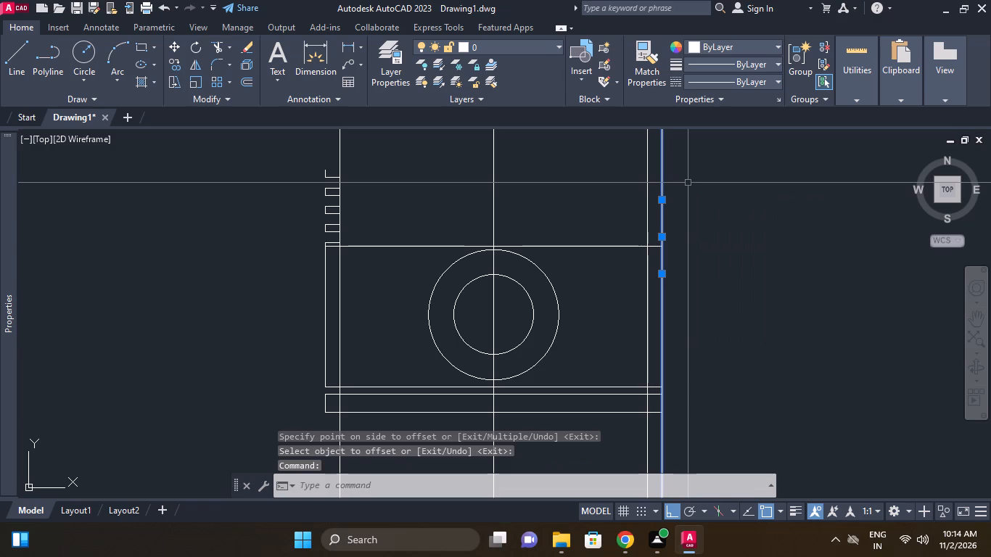
pyautogui.rightClick(688, 183)
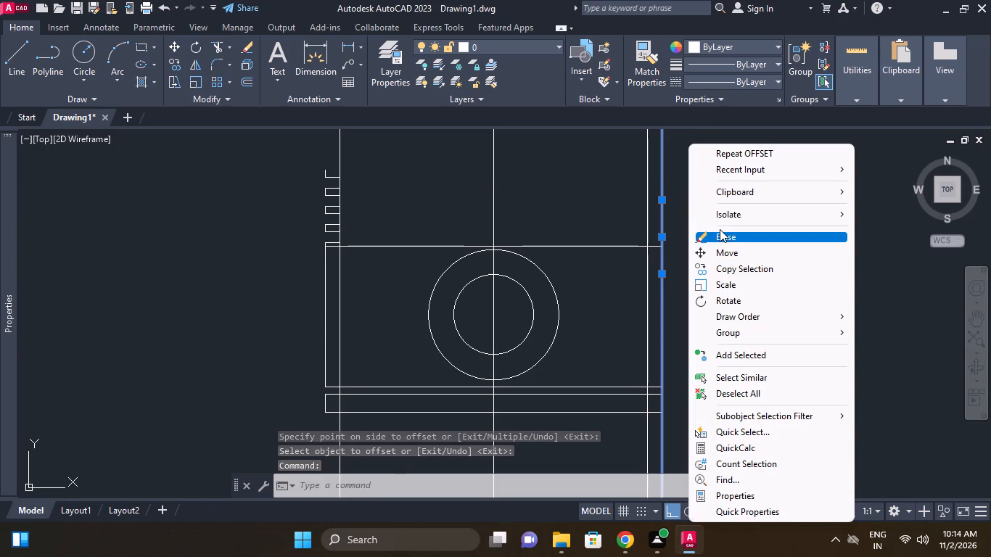
pyautogui.click(720, 229)
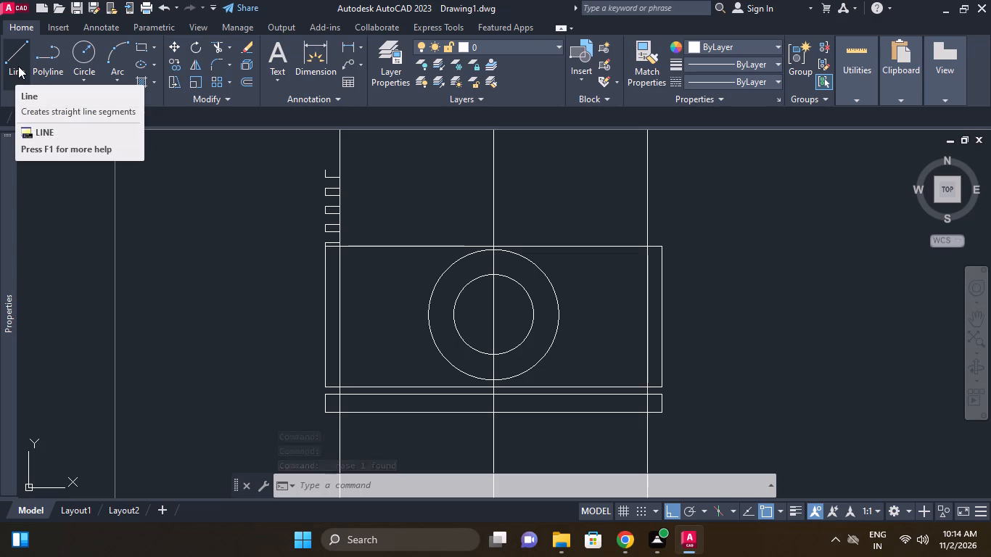
# Extend the lowest pair of horizontal fin lines above the rectangle's top across the centre line to the right-hand construction line.
pyautogui.click(228, 49)
pyautogui.click(244, 95)
pyautogui.rightClick(227, 169)
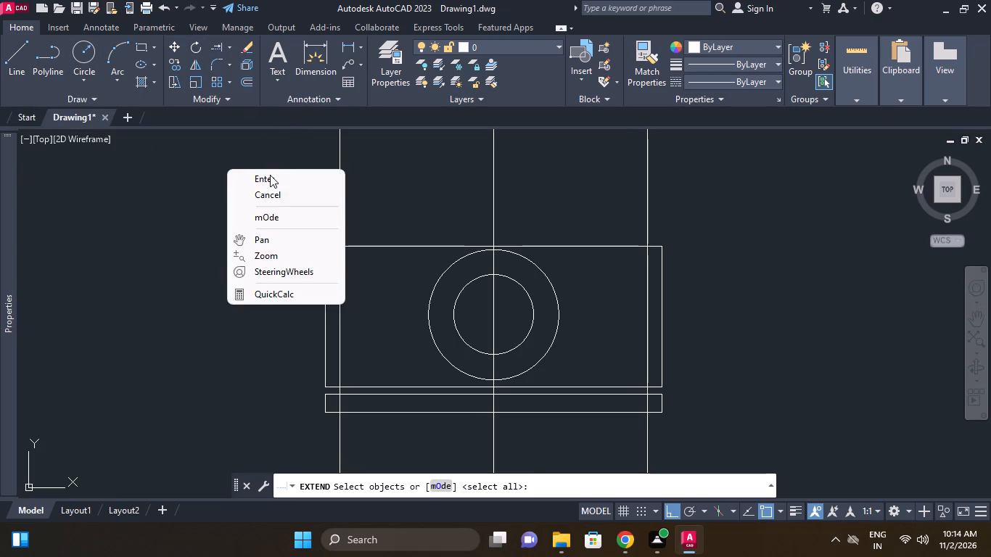
pyautogui.click(270, 175)
pyautogui.scroll(2, 348, 226)
pyautogui.click(316, 242)
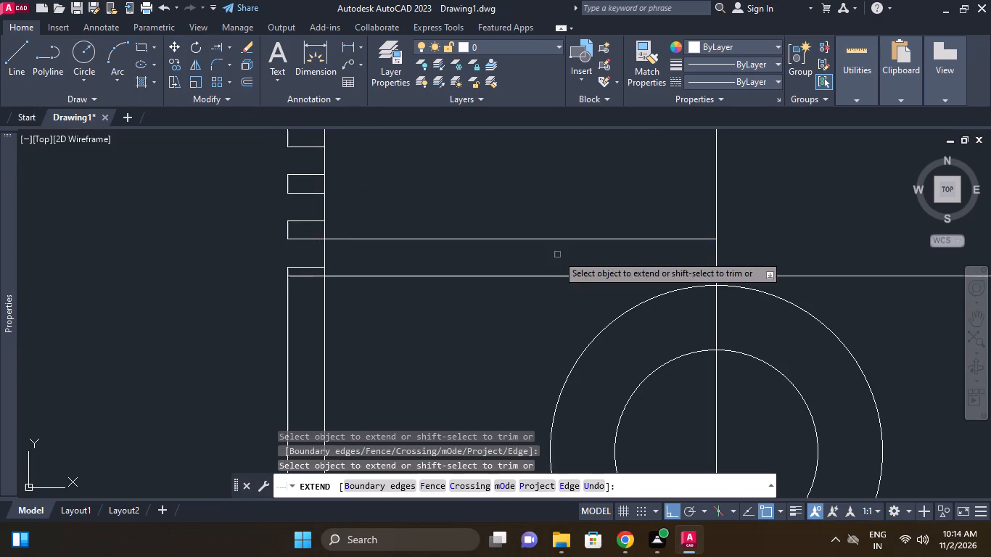
pyautogui.click(559, 252)
pyautogui.click(552, 234)
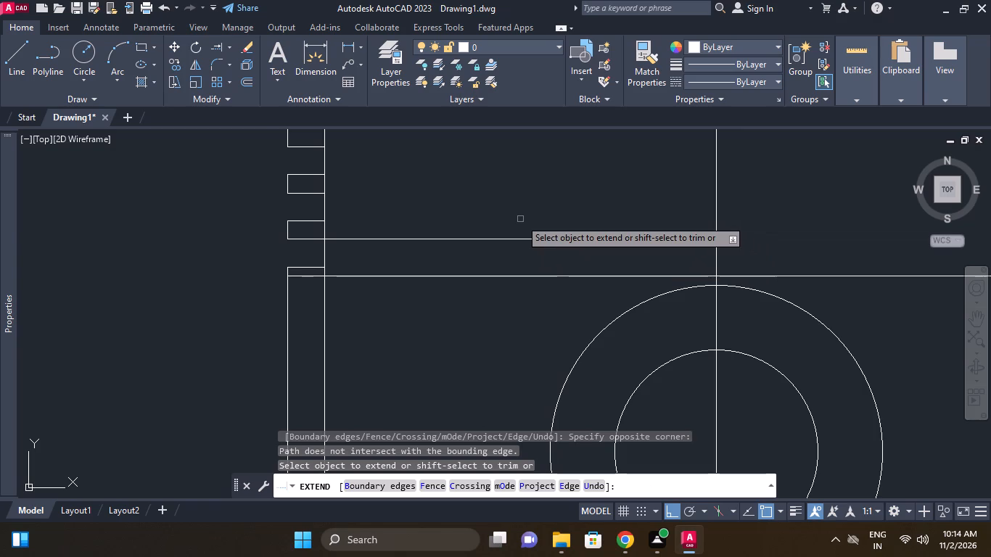
pyautogui.moveTo(519, 218); pyautogui.dragTo(474, 207, button='middle')
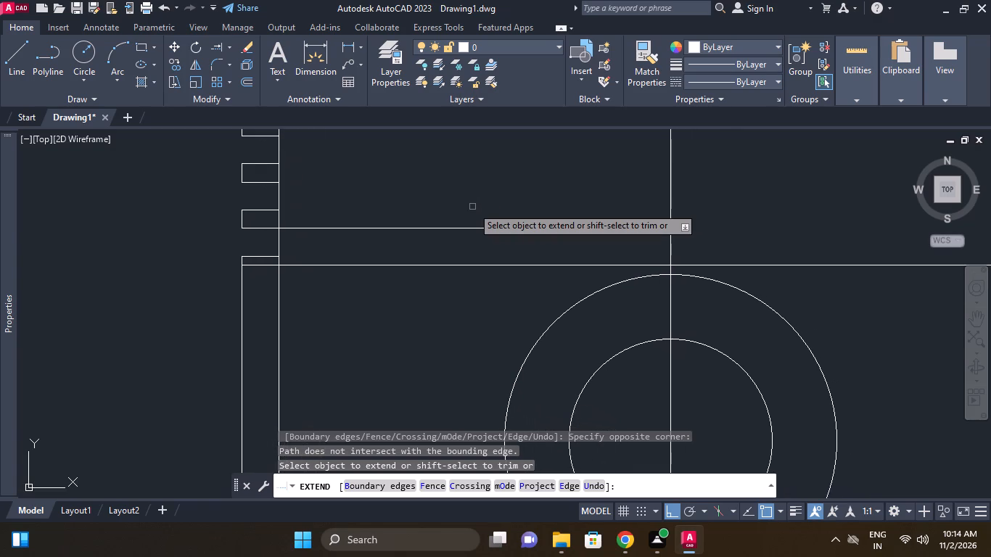
pyautogui.moveTo(467, 210); pyautogui.dragTo(366, 231, button='middle')
pyautogui.scroll(-1, 390, 267)
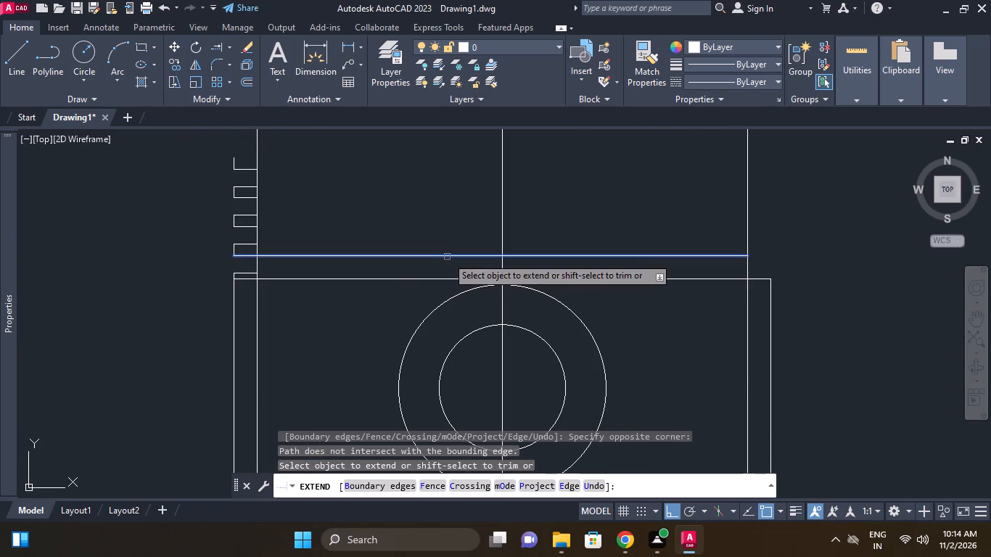
pyautogui.click(447, 257)
pyautogui.click(250, 244)
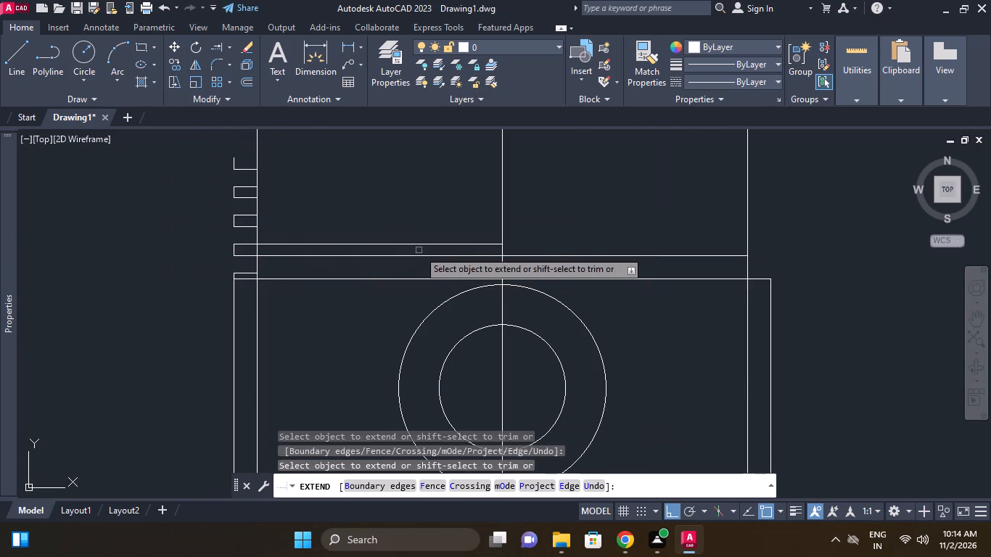
pyautogui.click(422, 247)
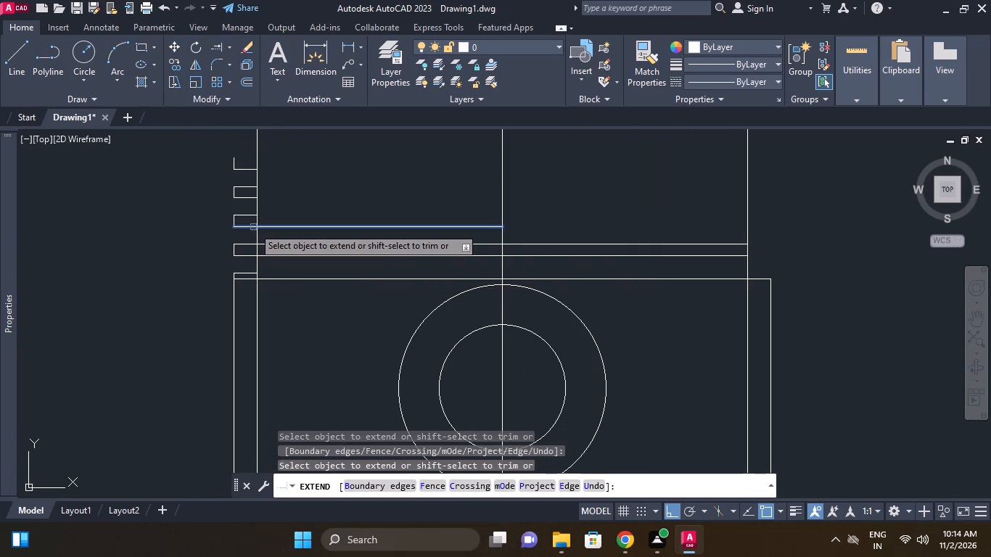
# Extend the five upper horizontal fin lines across the centre line to the right-hand construction line and end the command.
pyautogui.click(253, 227)
pyautogui.click(434, 228)
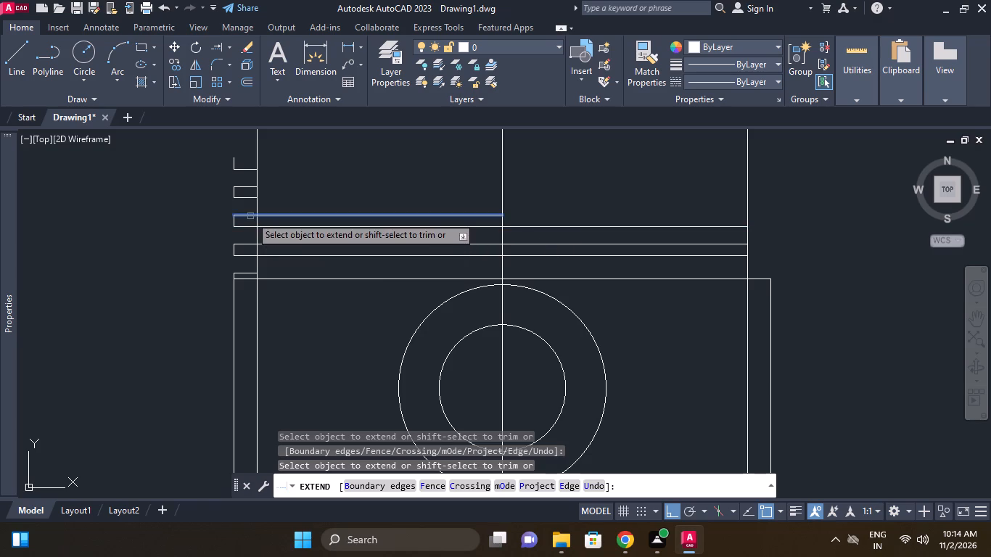
pyautogui.click(250, 216)
pyautogui.click(425, 216)
pyautogui.click(250, 197)
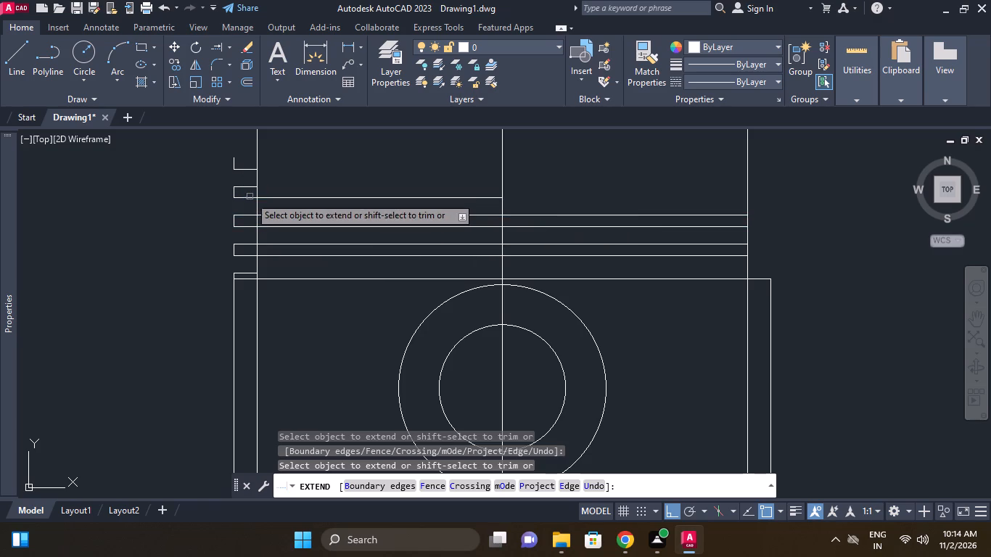
pyautogui.click(254, 185)
pyautogui.click(250, 169)
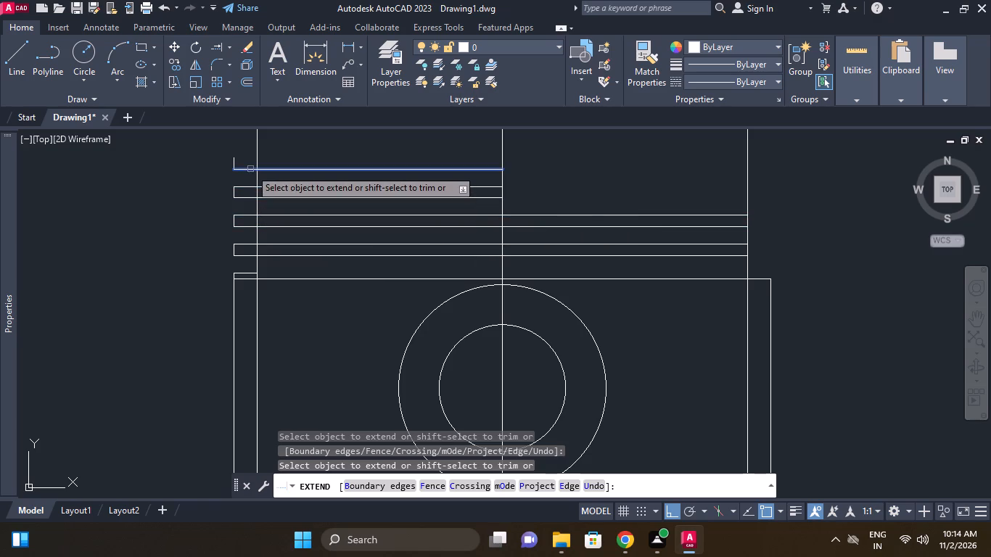
pyautogui.click(450, 197)
pyautogui.click(453, 190)
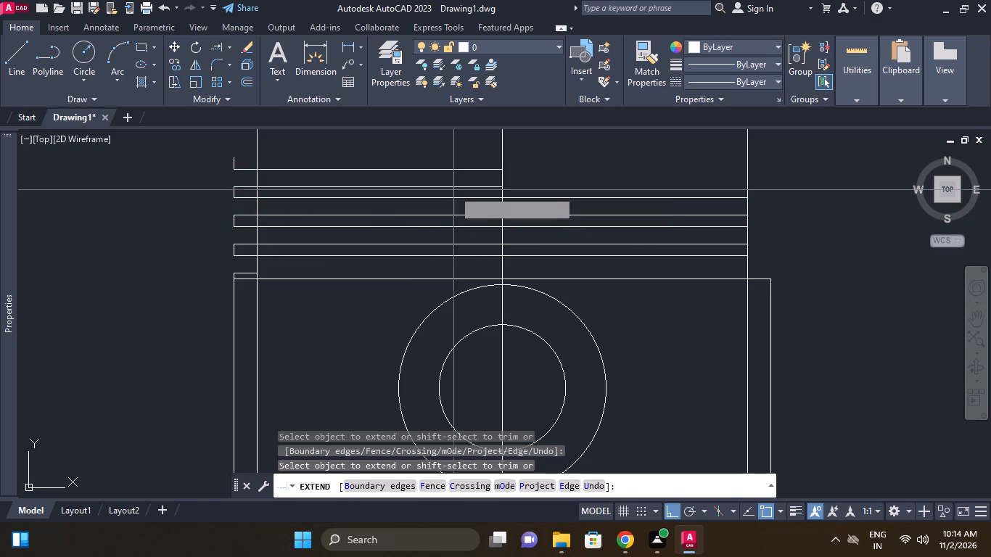
pyautogui.click(459, 183)
pyautogui.moveTo(461, 170); pyautogui.dragTo(461, 162)
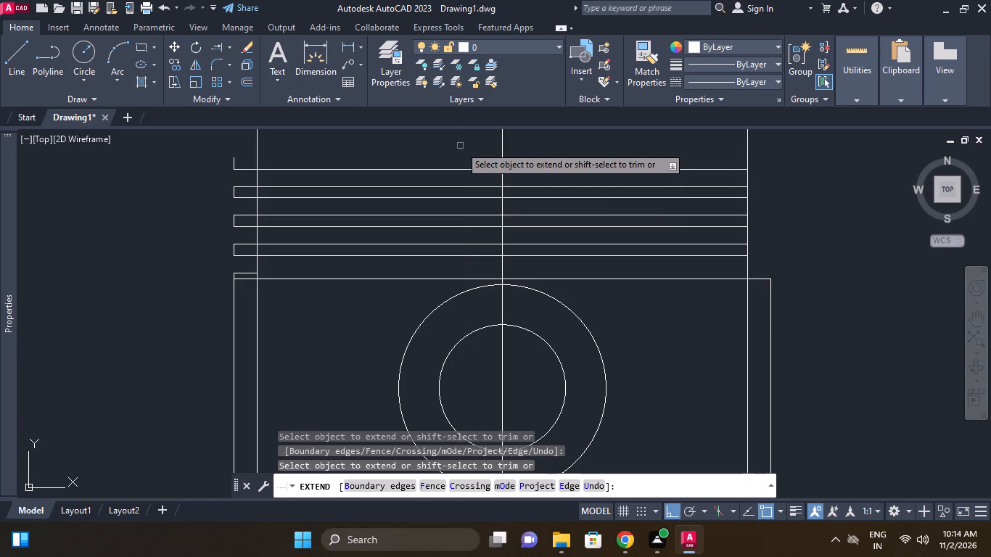
pyautogui.scroll(-1, 506, 56)
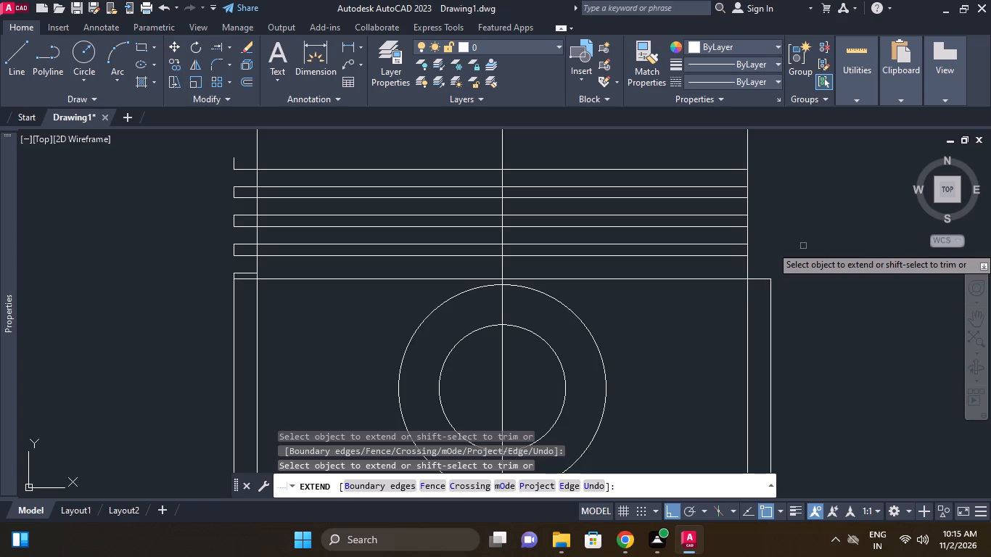
pyautogui.rightClick(803, 246)
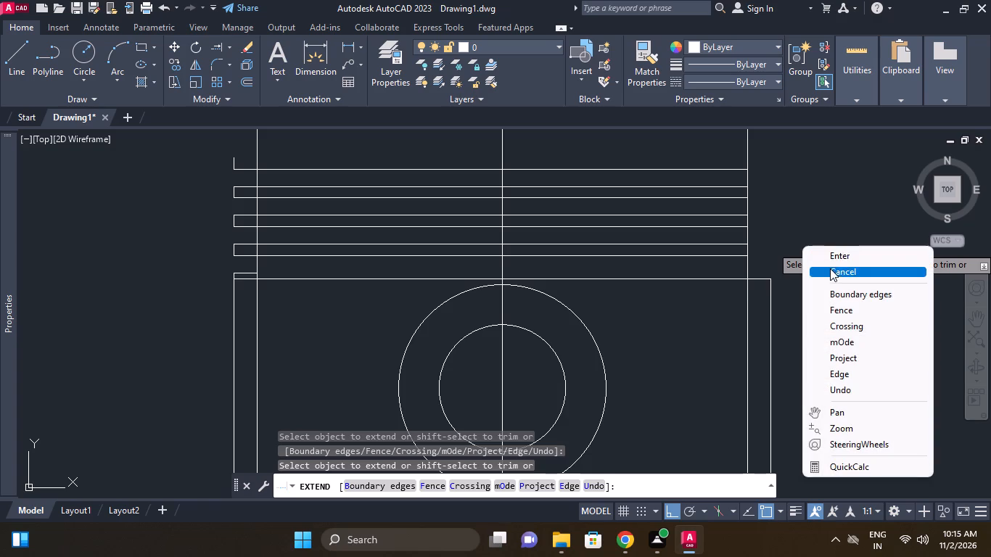
pyautogui.click(830, 269)
# Copy the right-hand inner construction line from the rectangle's top edge onto the rectangle's top-right corner.
pyautogui.click(744, 302)
pyautogui.doubleClick(748, 291)
pyautogui.rightClick(781, 219)
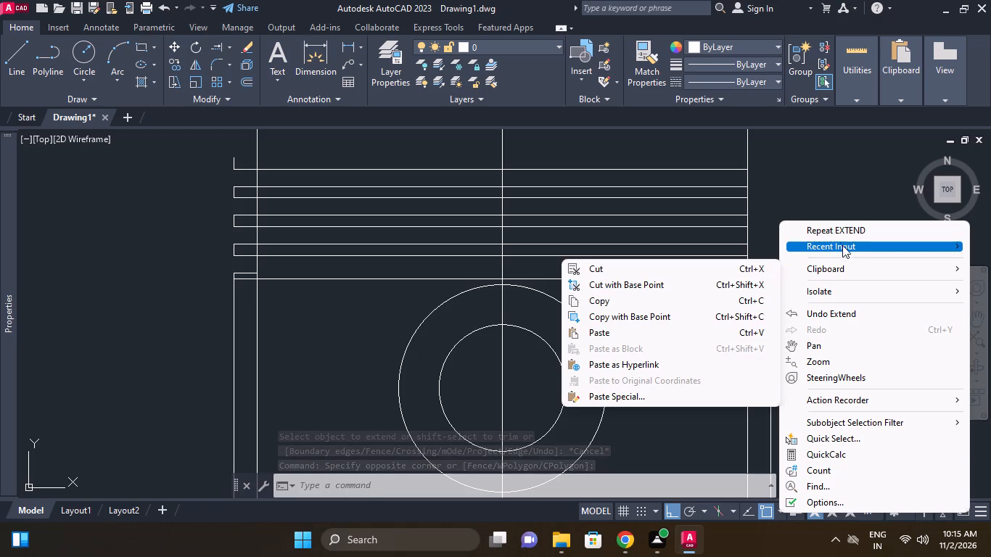
pyautogui.click(806, 184)
pyautogui.click(810, 170)
pyautogui.click(766, 152)
pyautogui.click(724, 141)
pyautogui.rightClick(741, 144)
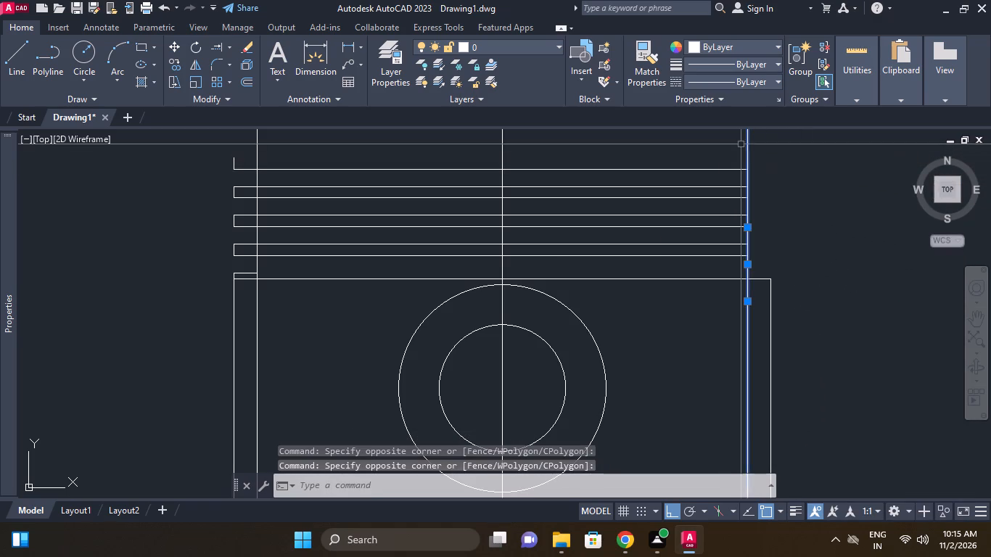
pyautogui.click(801, 268)
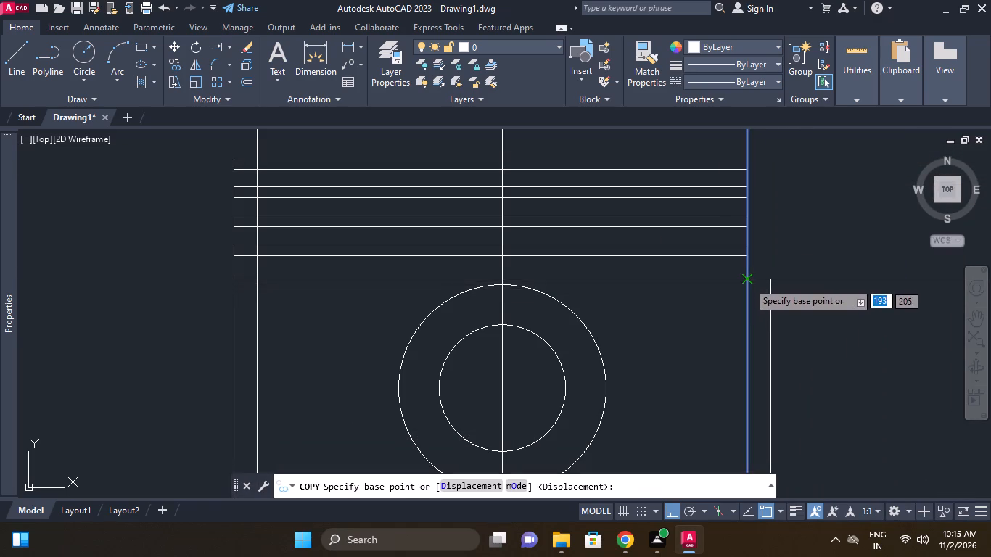
pyautogui.click(748, 281)
pyautogui.click(773, 279)
pyautogui.rightClick(821, 238)
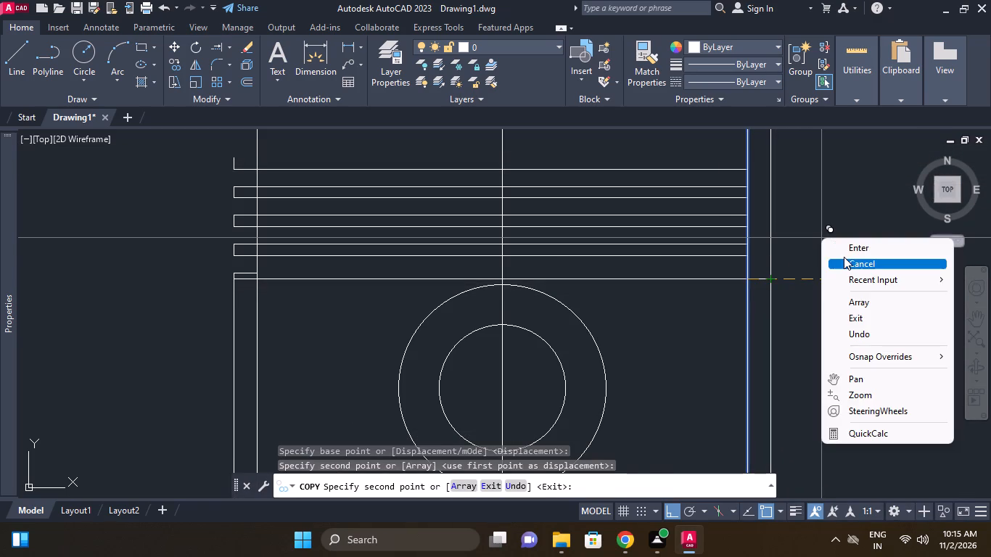
pyautogui.click(844, 257)
# Extend the seven horizontal fin lines to the copied construction line on the rectangle's right edge.
pyautogui.click(219, 46)
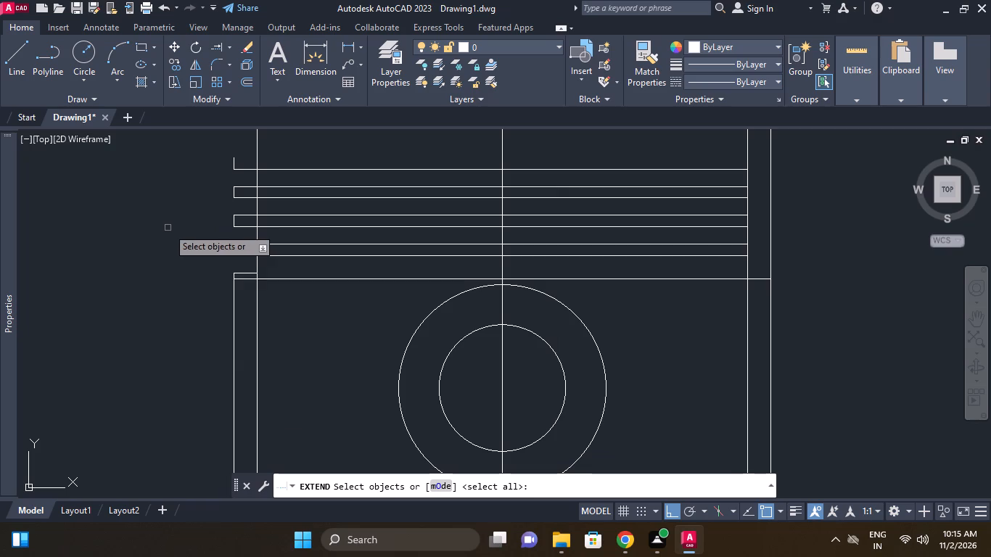
pyautogui.rightClick(168, 228)
pyautogui.click(205, 231)
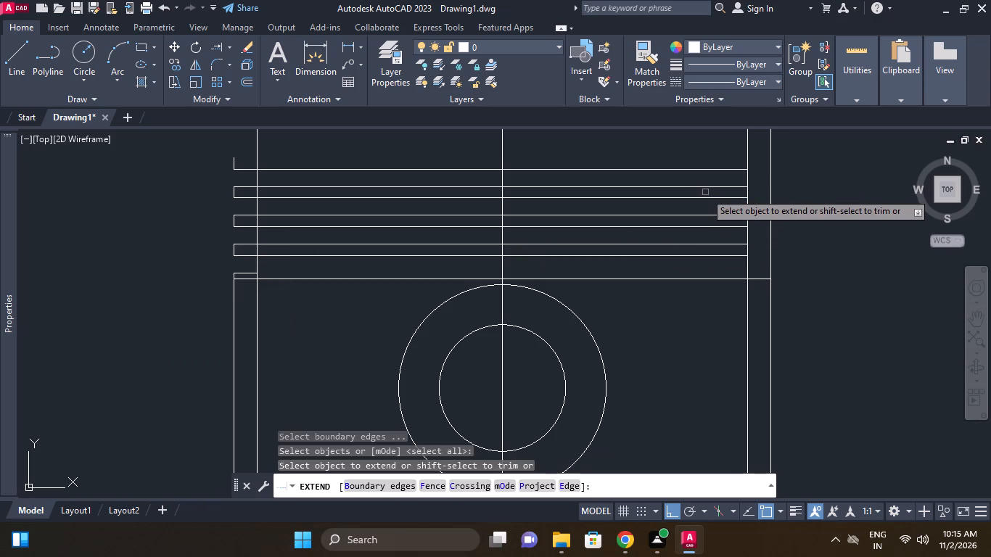
pyautogui.click(709, 186)
pyautogui.click(723, 168)
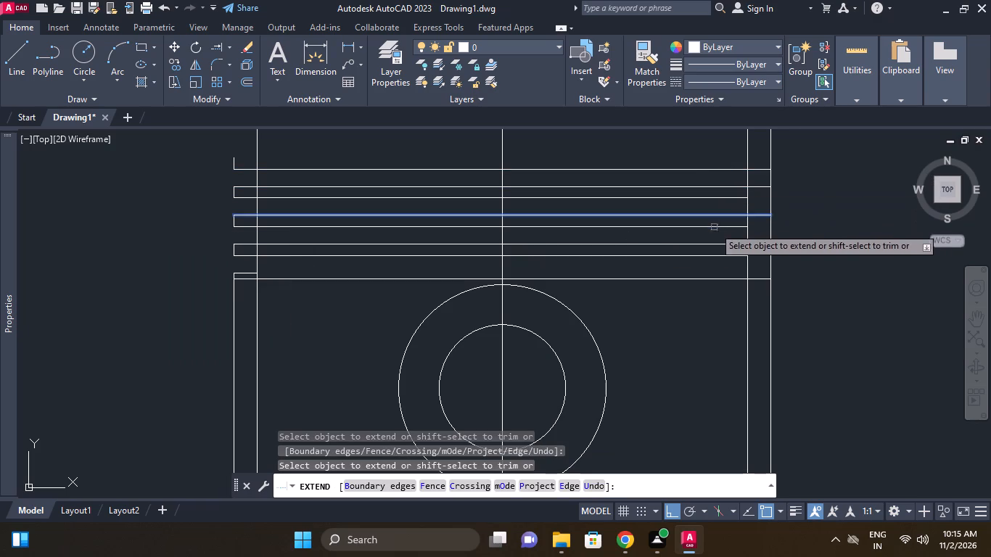
pyautogui.click(736, 196)
pyautogui.click(736, 215)
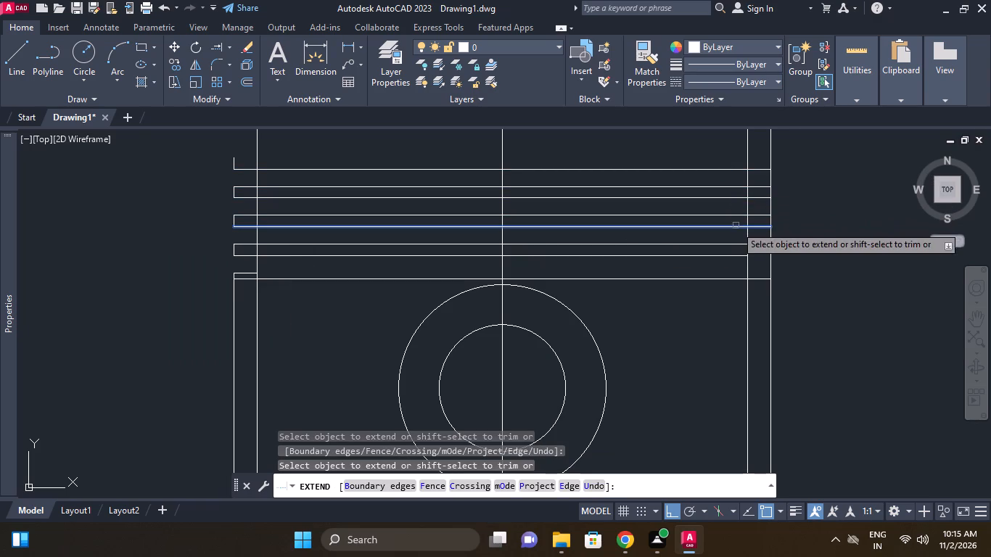
pyautogui.click(736, 226)
pyautogui.click(737, 242)
pyautogui.click(736, 250)
pyautogui.click(733, 258)
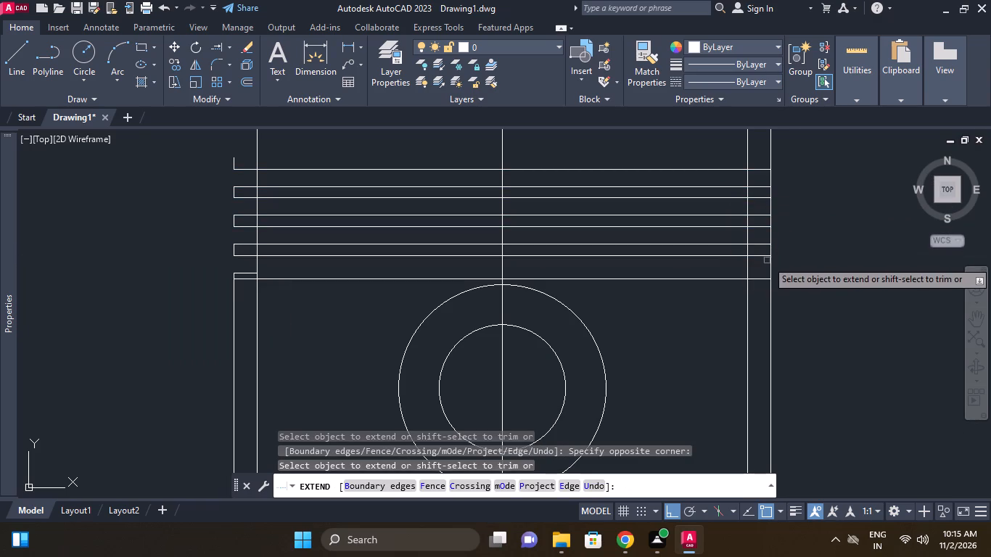
pyautogui.rightClick(853, 220)
pyautogui.click(866, 226)
# Erase the construction line lying on the rectangle's right edge, keeping the inner one.
pyautogui.moveTo(815, 226); pyautogui.dragTo(815, 228, button='middle')
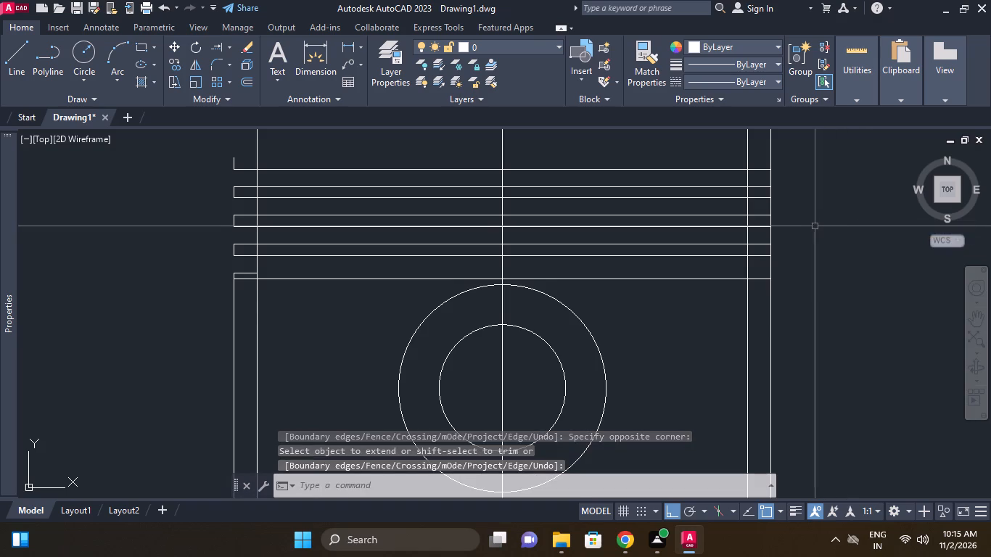
pyautogui.moveTo(815, 228); pyautogui.dragTo(815, 261, button='middle')
pyautogui.scroll(-1, 792, 199)
pyautogui.moveTo(792, 204); pyautogui.dragTo(792, 212, button='middle')
pyautogui.click(781, 172)
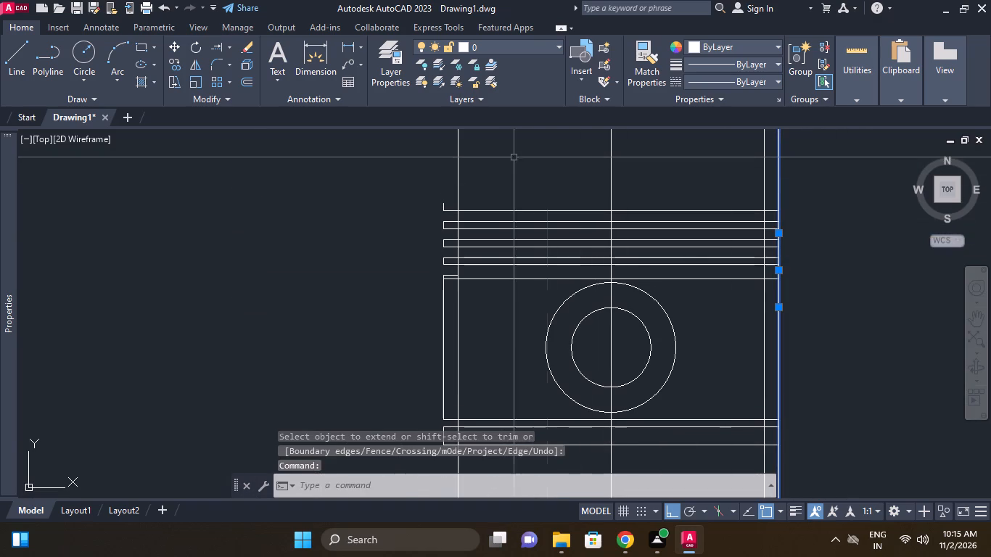
pyautogui.rightClick(519, 157)
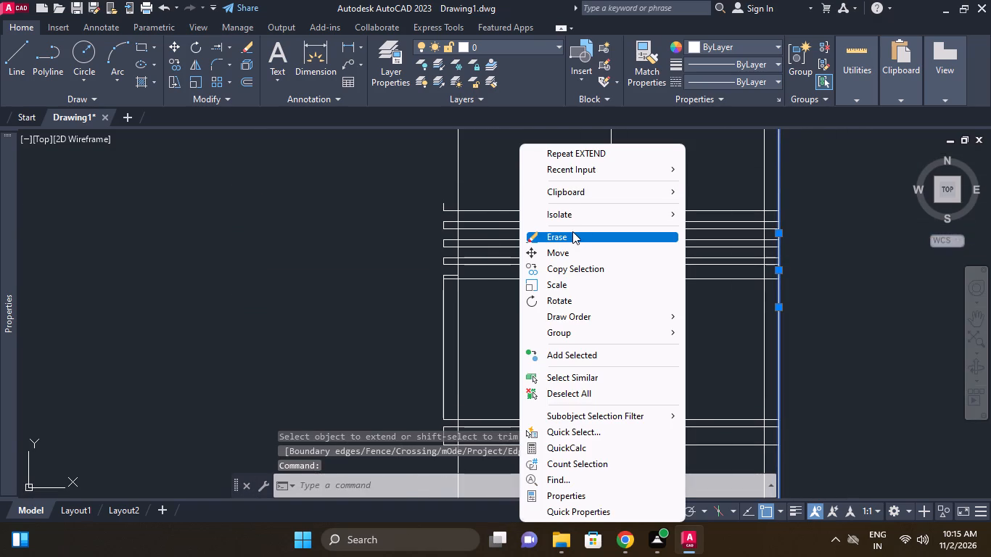
pyautogui.click(572, 231)
# Close the right ends of the two lowest fins with short vertical lines between their horizontal line endpoints.
pyautogui.scroll(1, 780, 281)
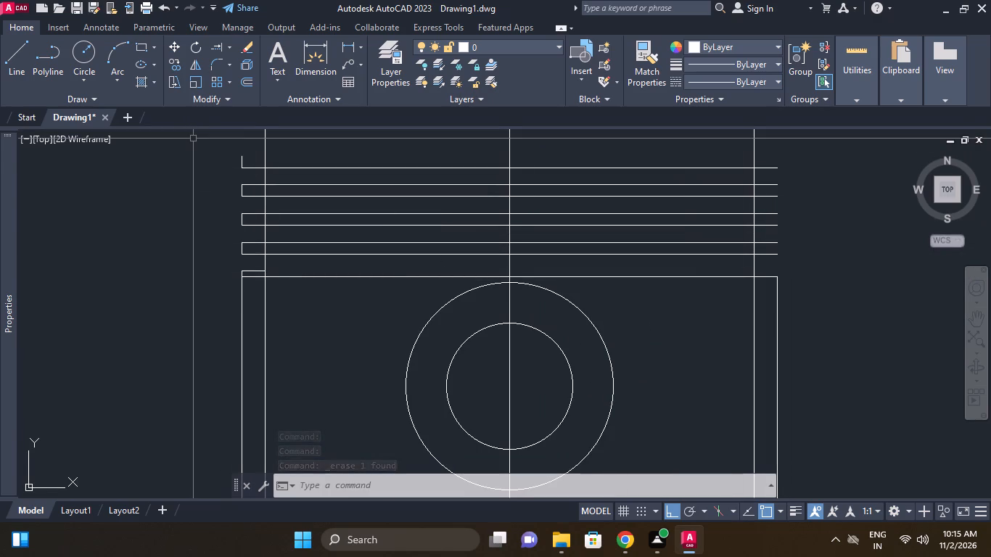
pyautogui.click(13, 72)
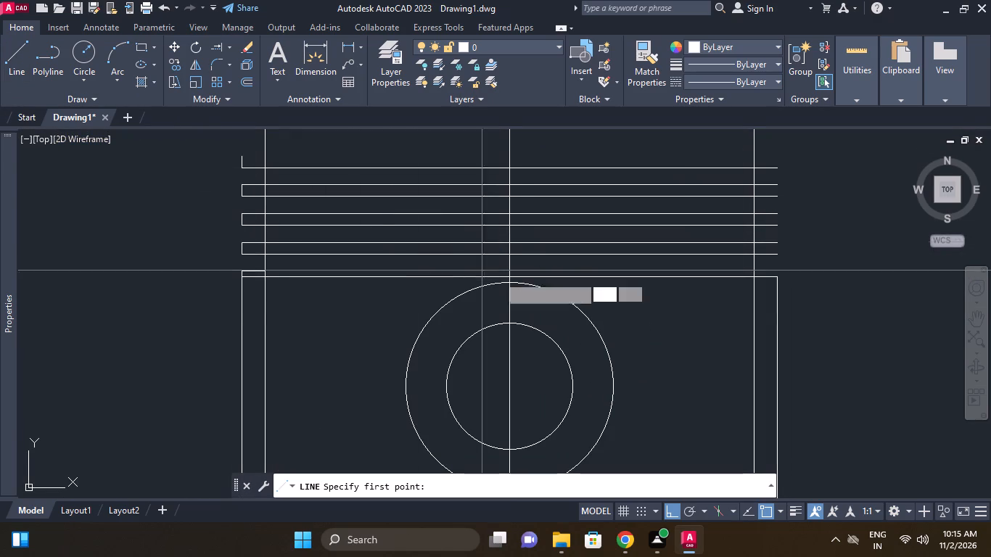
pyautogui.scroll(1, 786, 247)
pyautogui.click(770, 258)
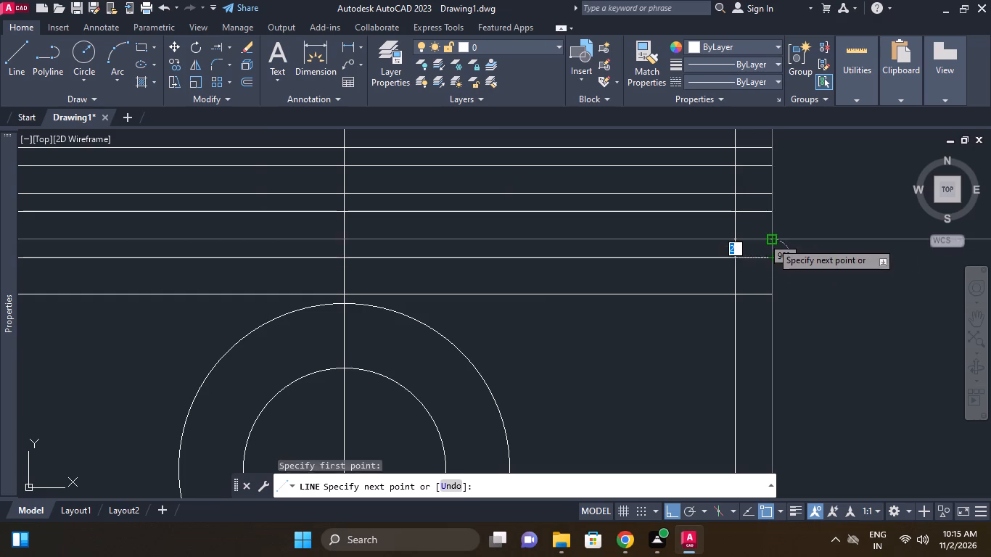
pyautogui.click(771, 242)
pyautogui.rightClick(773, 236)
pyautogui.click(813, 244)
pyautogui.rightClick(800, 226)
pyautogui.click(826, 231)
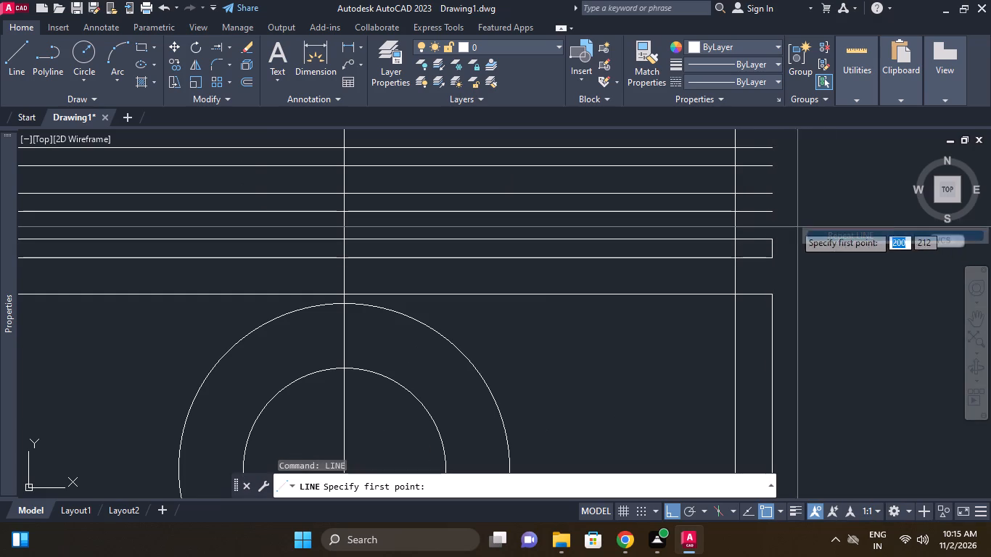
pyautogui.click(774, 210)
pyautogui.click(773, 192)
pyautogui.rightClick(809, 191)
pyautogui.click(829, 200)
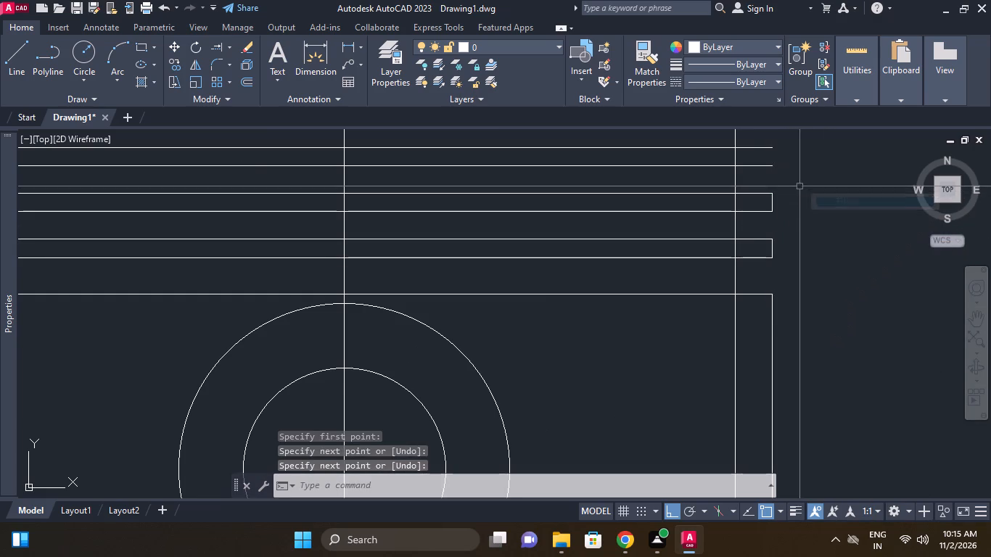
# Close the right end of the third fin from the bottom with a short vertical line.
pyautogui.moveTo(799, 186); pyautogui.dragTo(799, 221, button='middle')
pyautogui.rightClick(799, 220)
pyautogui.click(826, 224)
pyautogui.click(768, 196)
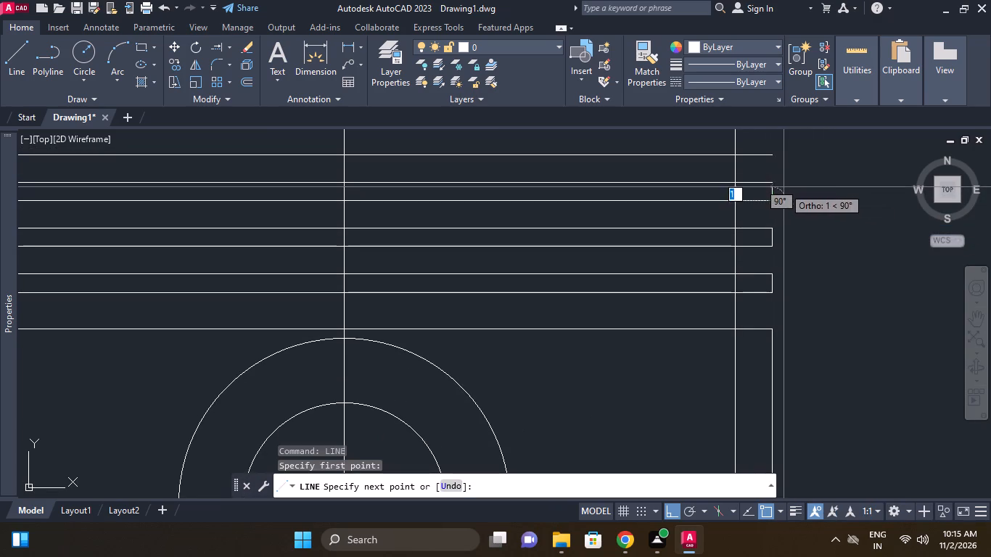
pyautogui.click(773, 181)
pyautogui.rightClick(812, 170)
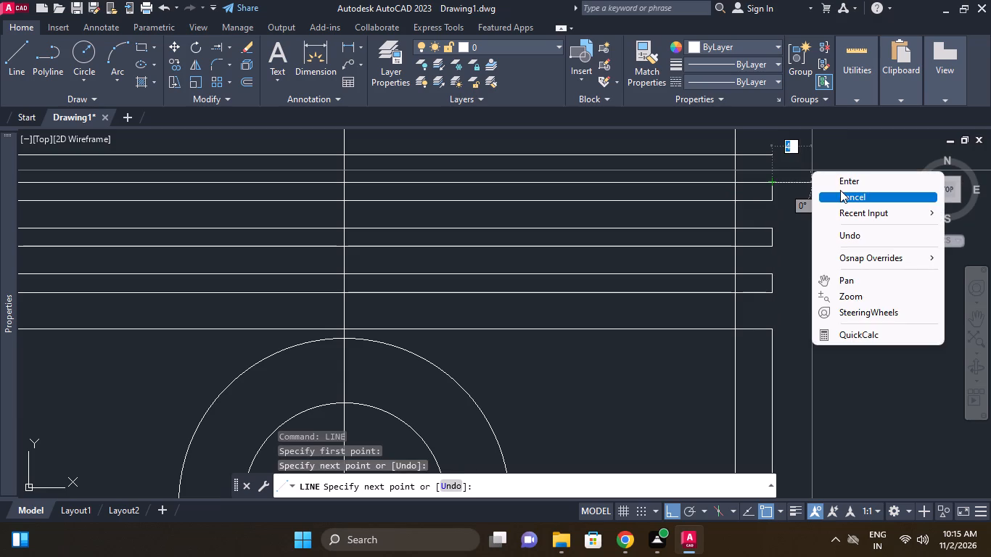
pyautogui.click(840, 187)
# Draw a vertical line 2 long upward from the right end of the topmost horizontal fin line.
pyautogui.rightClick(816, 185)
pyautogui.click(856, 194)
pyautogui.moveTo(813, 169); pyautogui.dragTo(814, 174, button='middle')
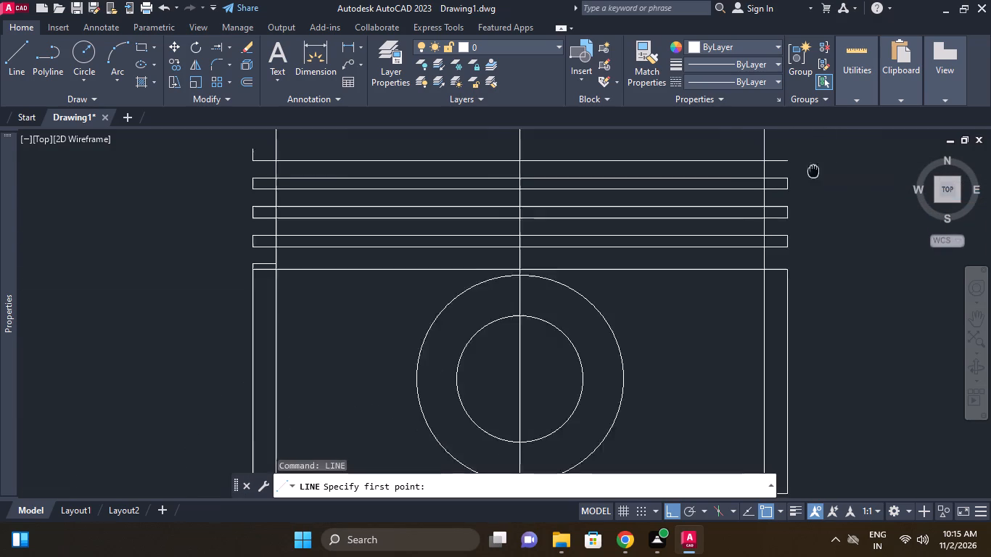
pyautogui.scroll(-1, 813, 170)
pyautogui.moveTo(814, 174); pyautogui.dragTo(831, 204, button='middle')
pyautogui.click(807, 194)
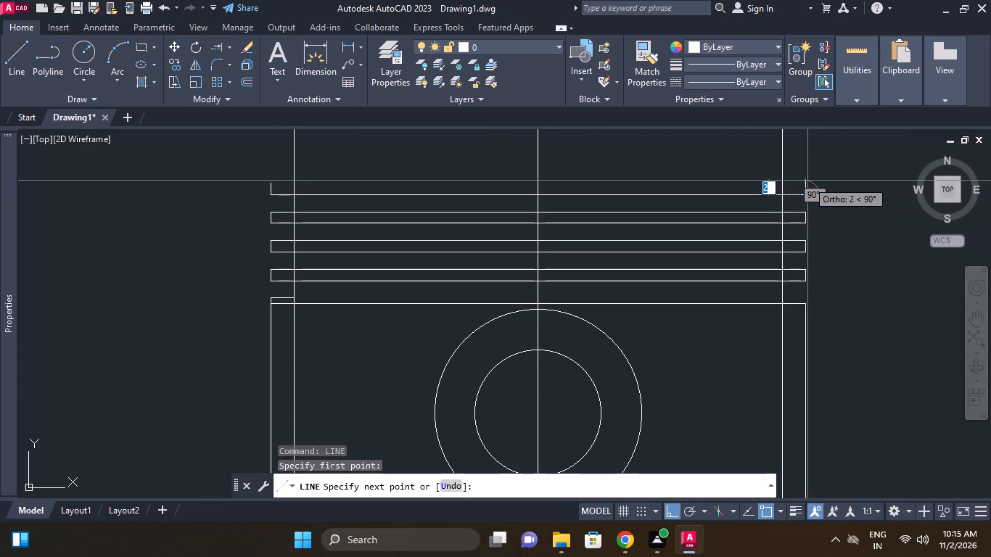
pyautogui.press('2')
pyautogui.press('Return')
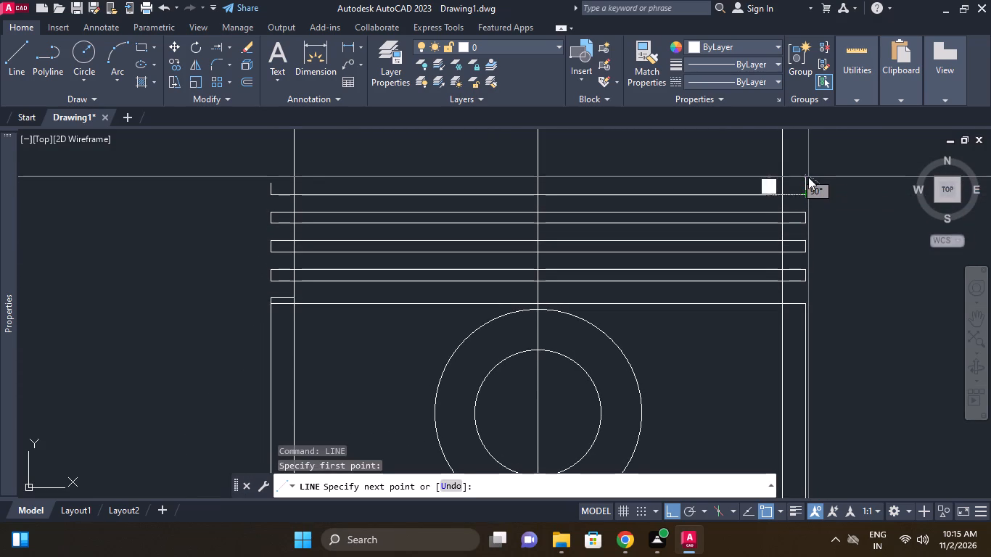
pyautogui.press('Return')
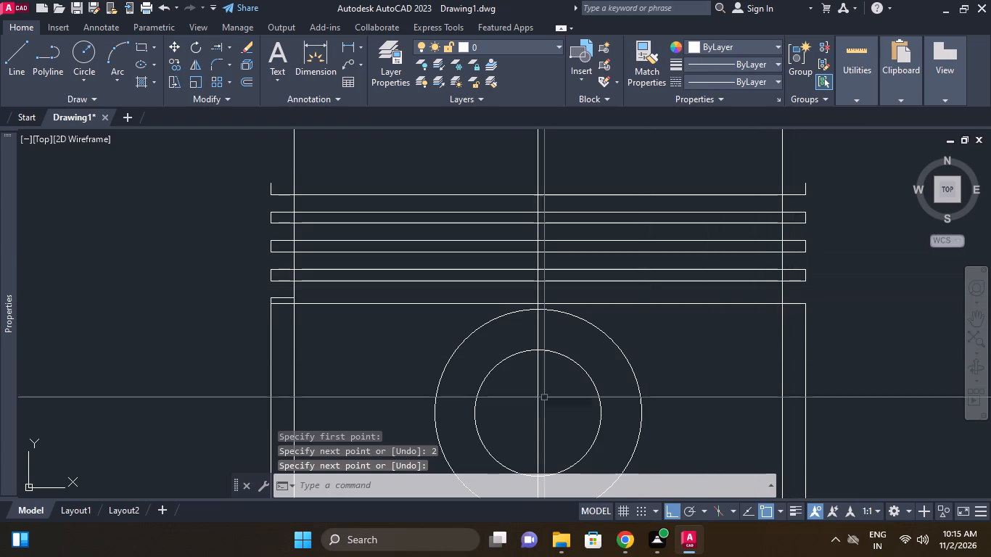
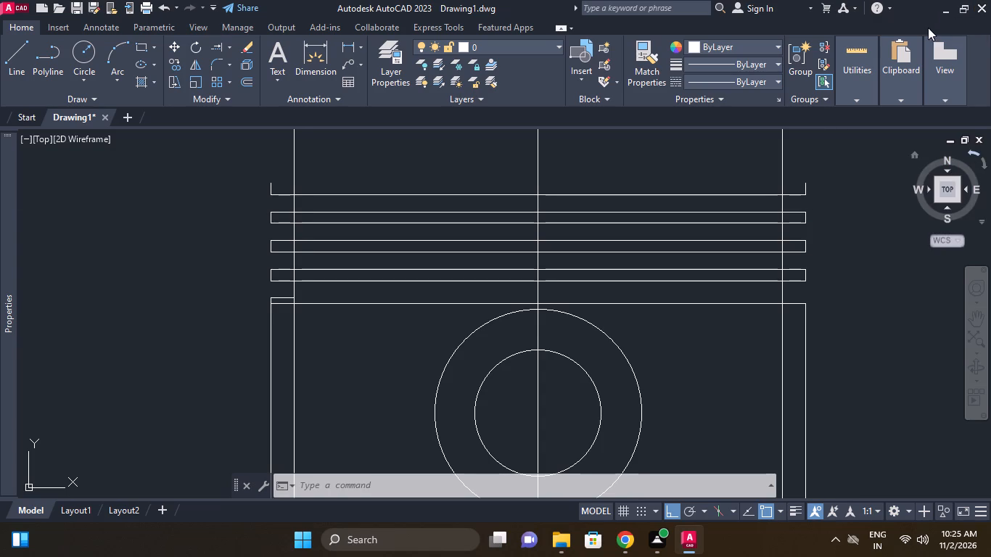
# Close the topmost fin with a horizontal line 93 long between the upper ends of its two short vertical lines.
pyautogui.click(15, 40)
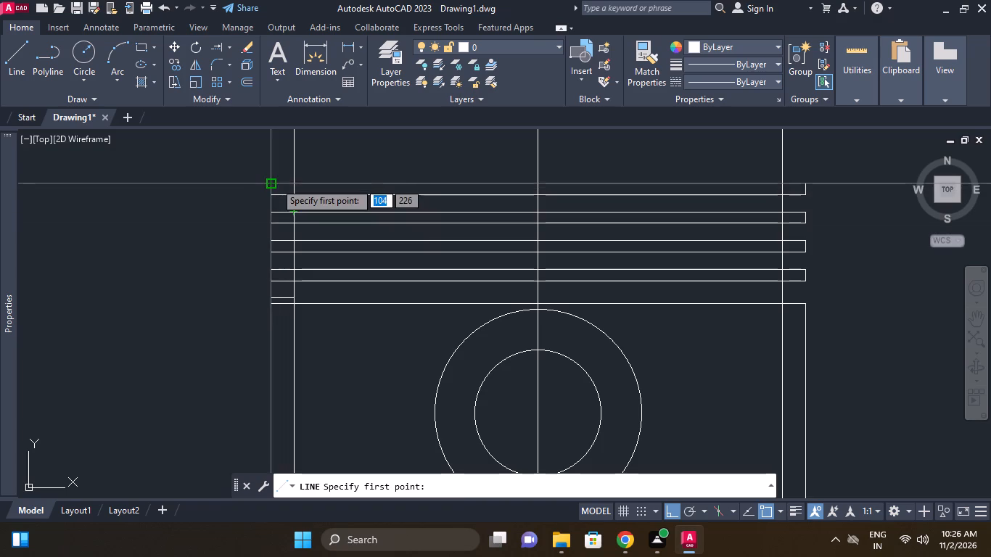
pyautogui.click(275, 182)
pyautogui.click(808, 183)
pyautogui.rightClick(807, 178)
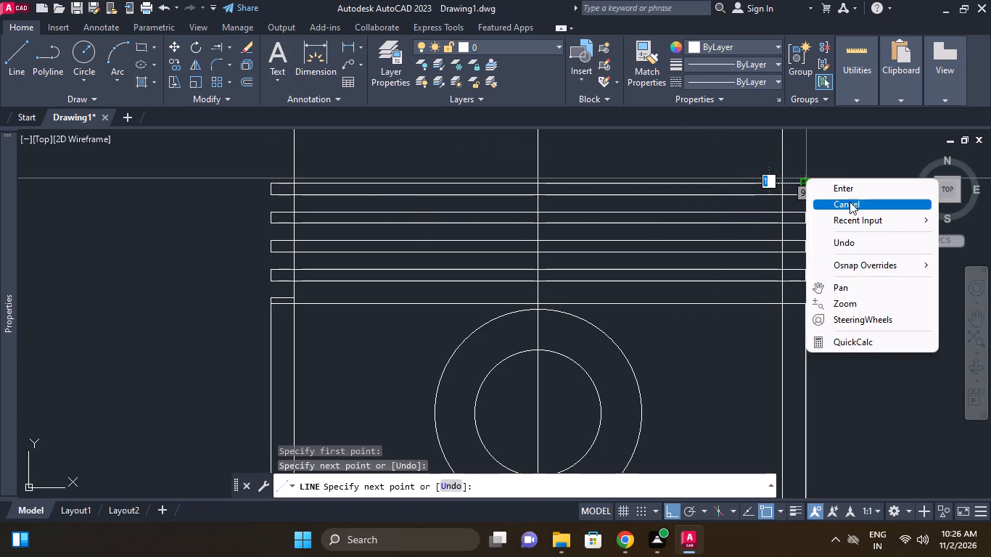
pyautogui.click(850, 202)
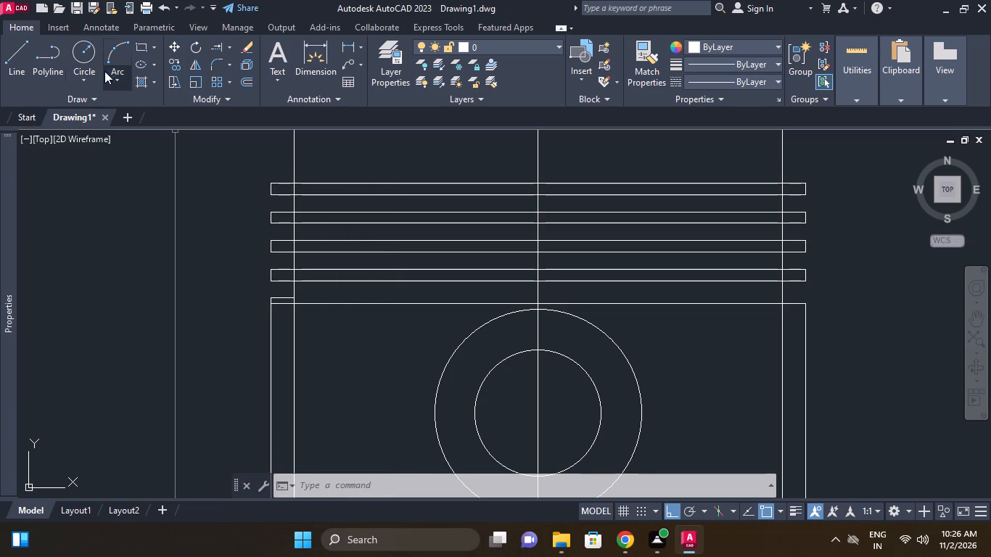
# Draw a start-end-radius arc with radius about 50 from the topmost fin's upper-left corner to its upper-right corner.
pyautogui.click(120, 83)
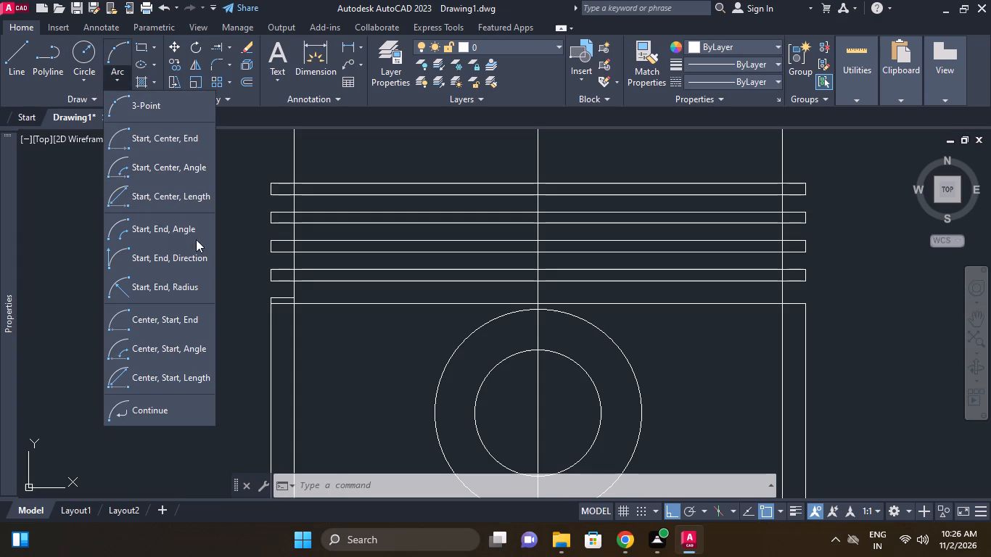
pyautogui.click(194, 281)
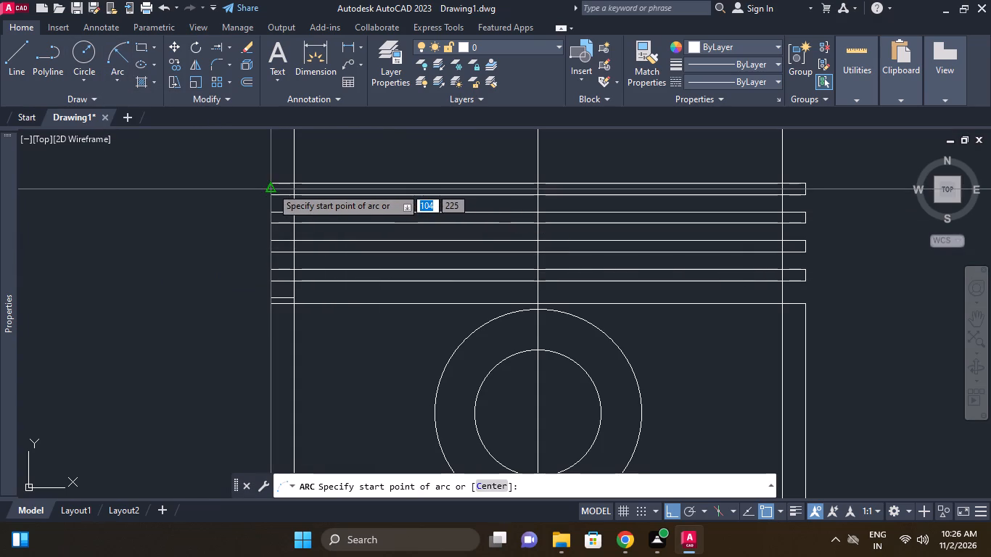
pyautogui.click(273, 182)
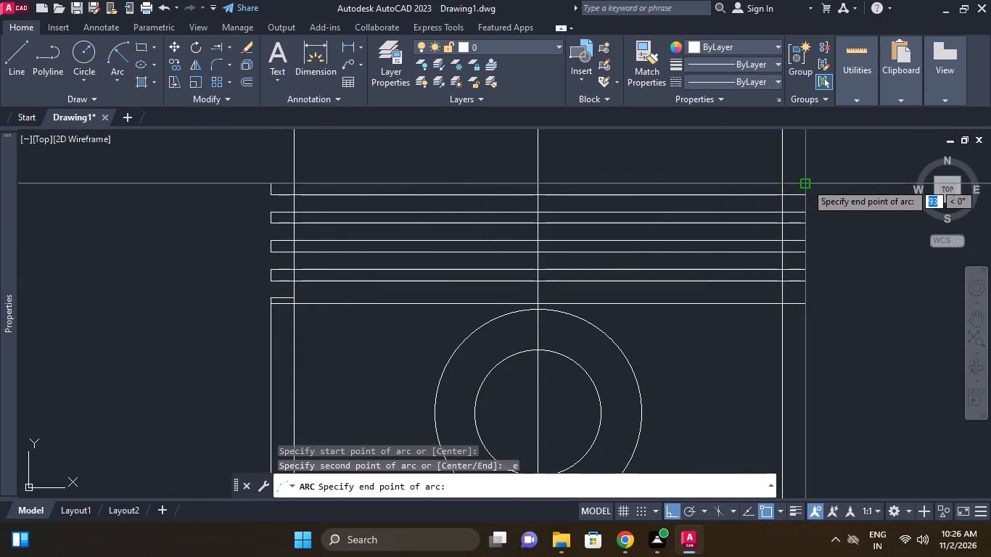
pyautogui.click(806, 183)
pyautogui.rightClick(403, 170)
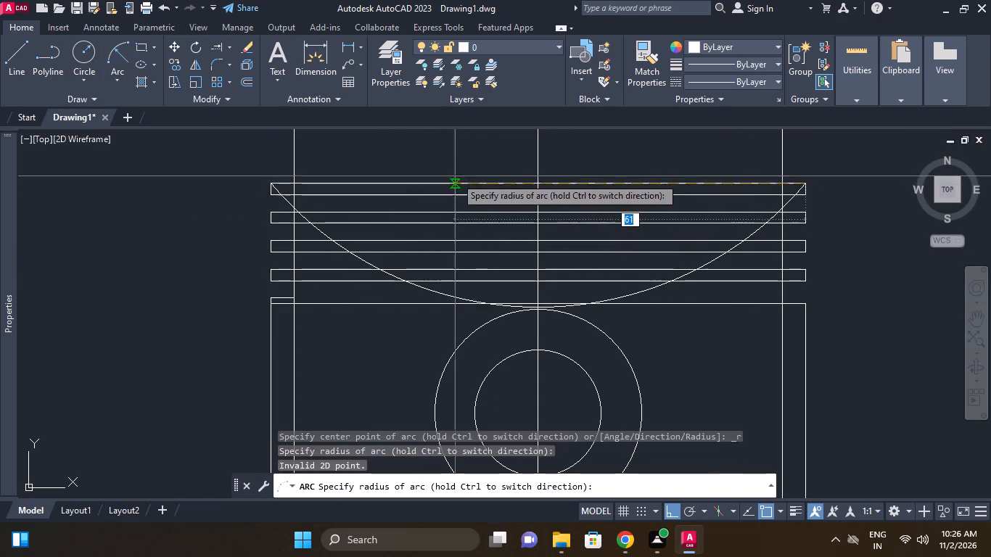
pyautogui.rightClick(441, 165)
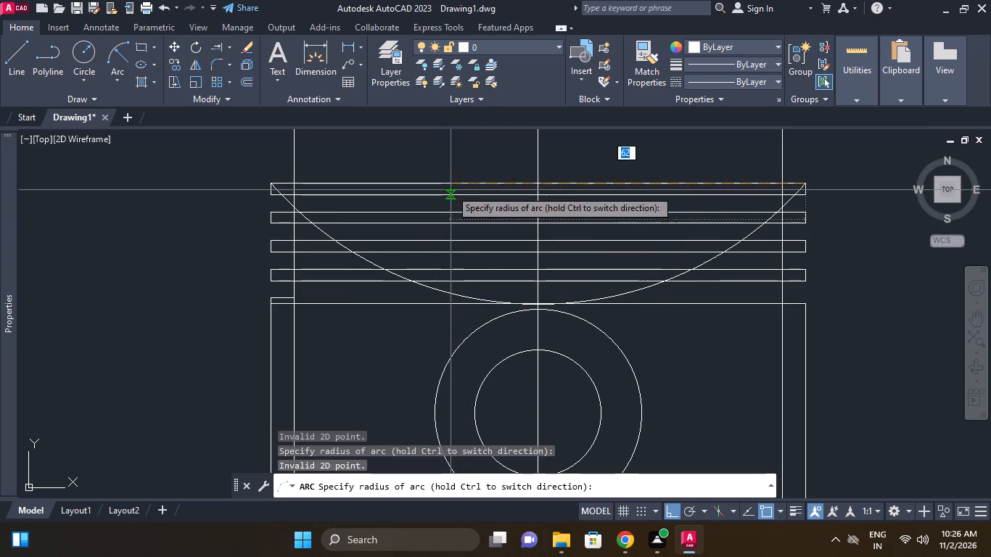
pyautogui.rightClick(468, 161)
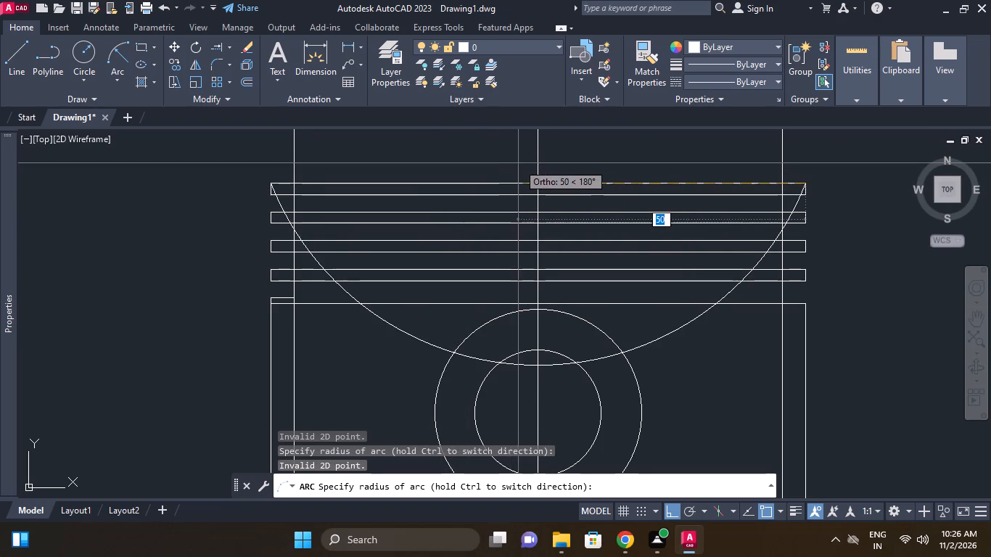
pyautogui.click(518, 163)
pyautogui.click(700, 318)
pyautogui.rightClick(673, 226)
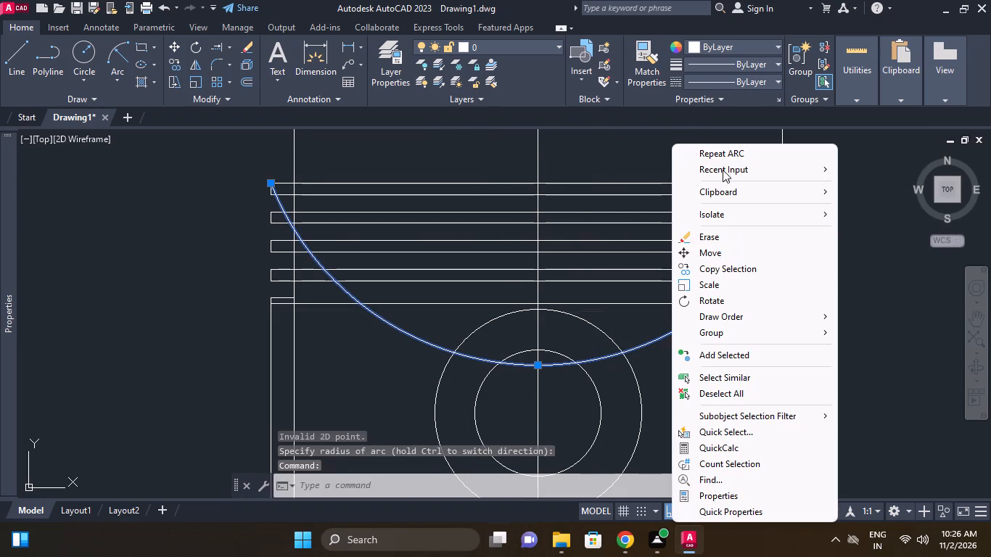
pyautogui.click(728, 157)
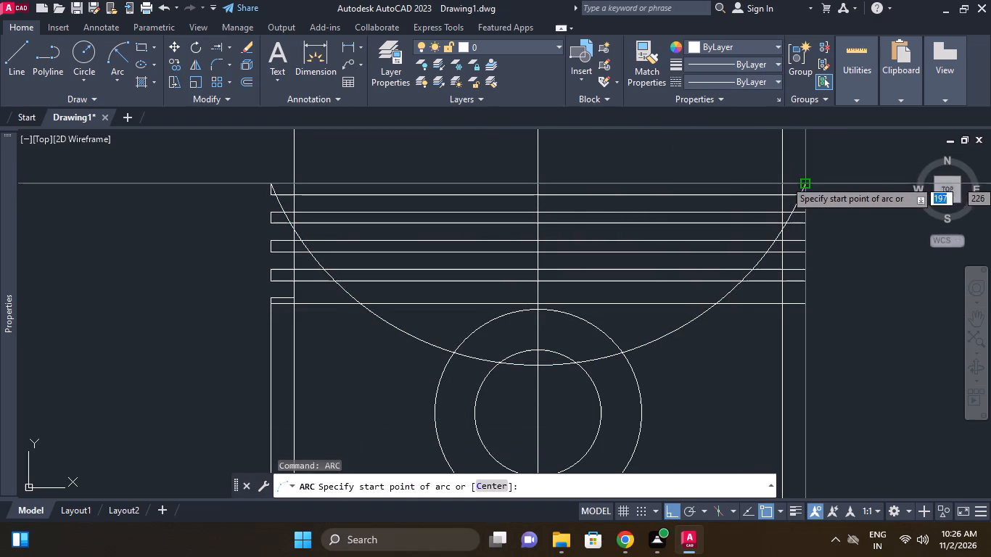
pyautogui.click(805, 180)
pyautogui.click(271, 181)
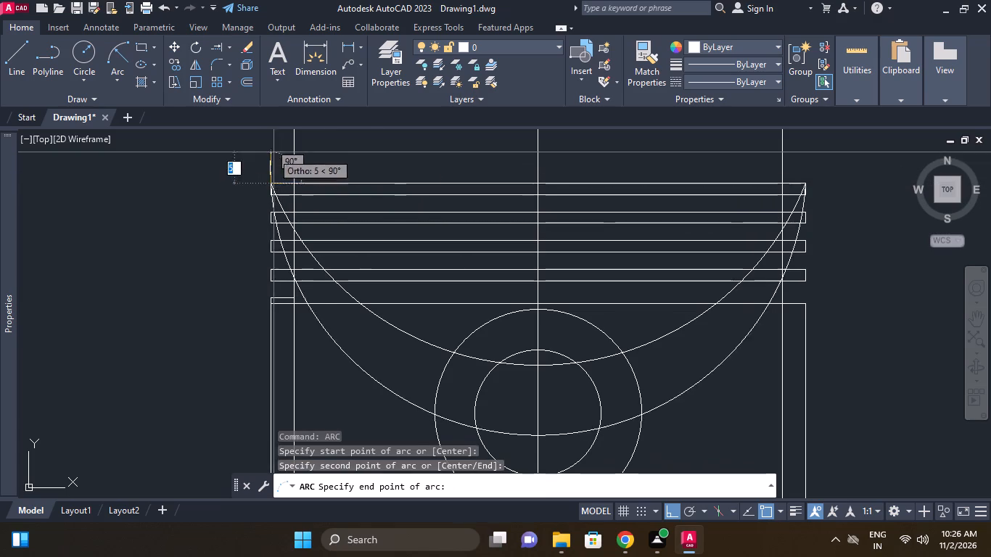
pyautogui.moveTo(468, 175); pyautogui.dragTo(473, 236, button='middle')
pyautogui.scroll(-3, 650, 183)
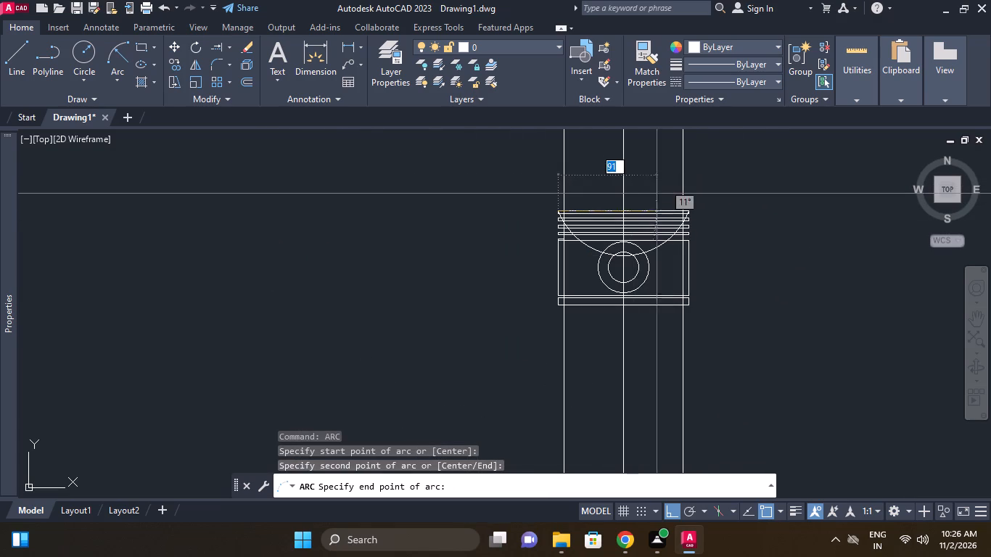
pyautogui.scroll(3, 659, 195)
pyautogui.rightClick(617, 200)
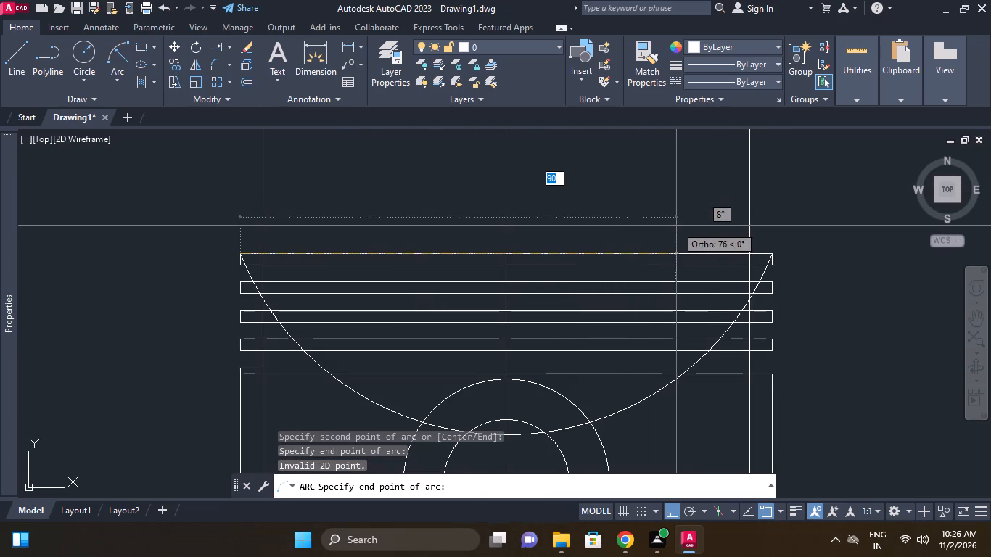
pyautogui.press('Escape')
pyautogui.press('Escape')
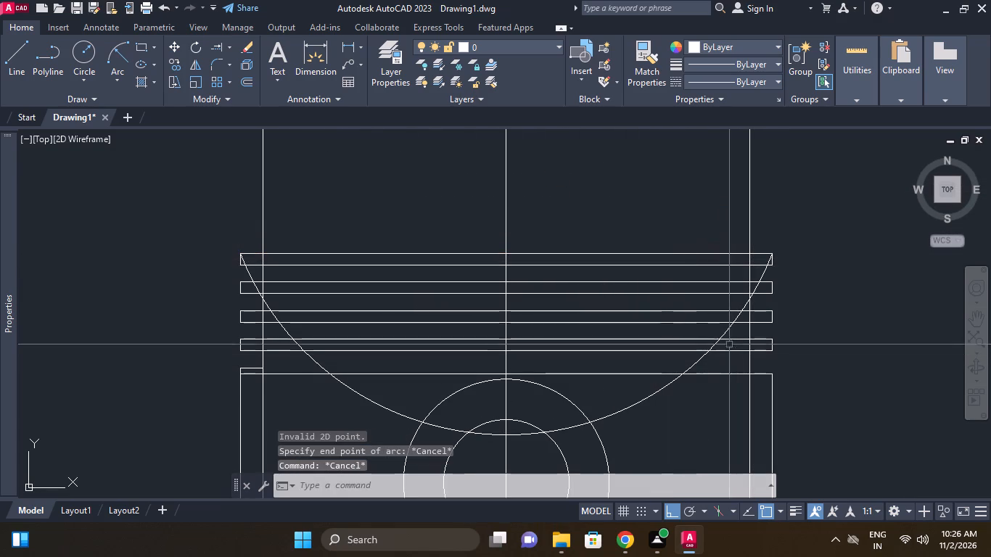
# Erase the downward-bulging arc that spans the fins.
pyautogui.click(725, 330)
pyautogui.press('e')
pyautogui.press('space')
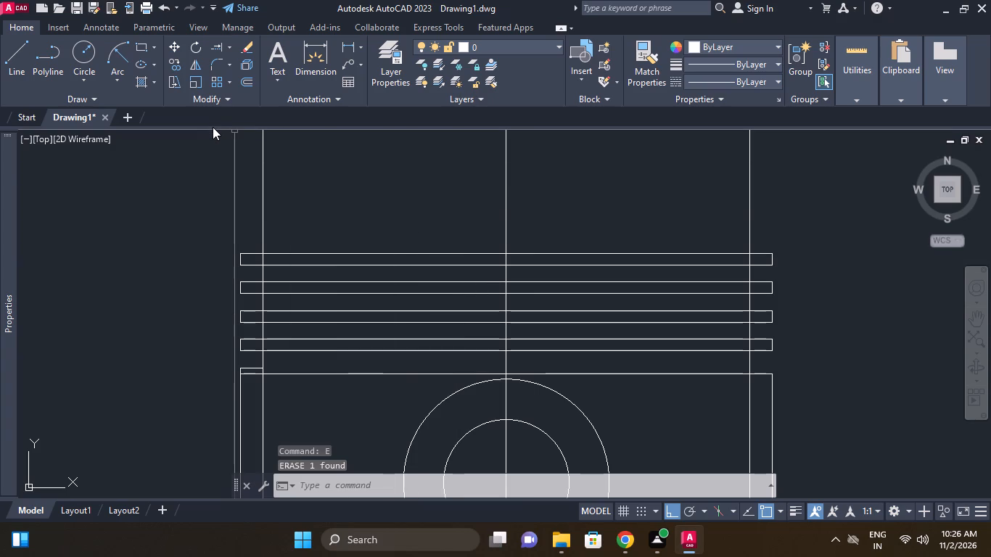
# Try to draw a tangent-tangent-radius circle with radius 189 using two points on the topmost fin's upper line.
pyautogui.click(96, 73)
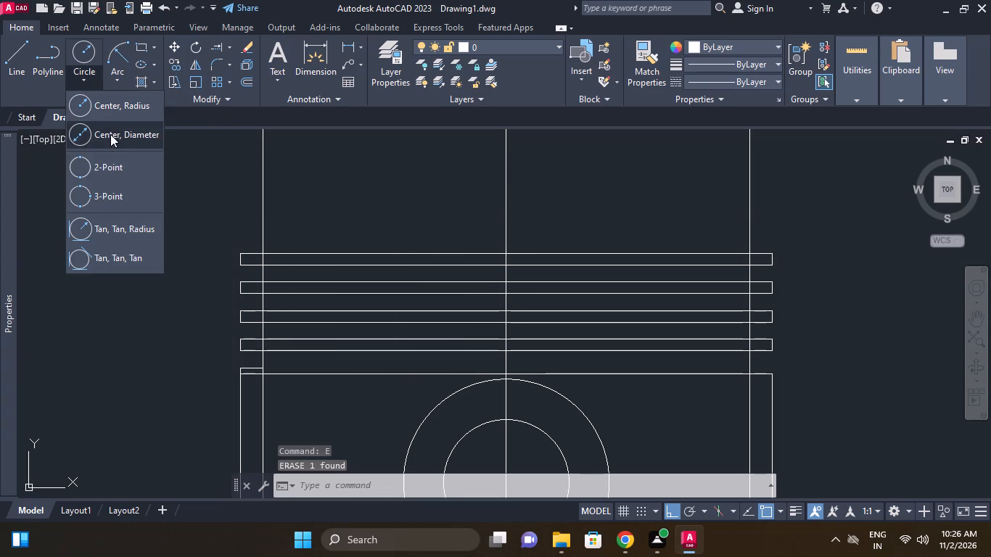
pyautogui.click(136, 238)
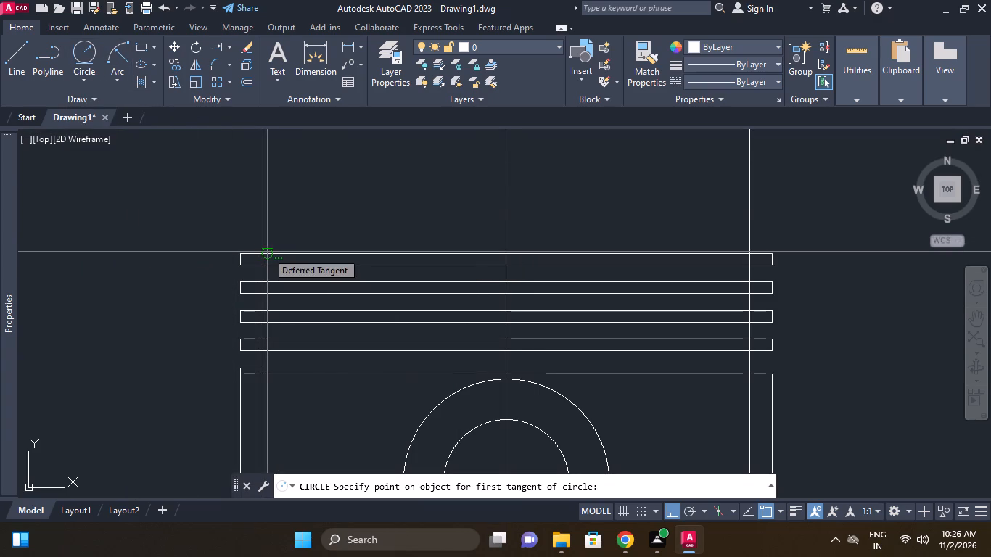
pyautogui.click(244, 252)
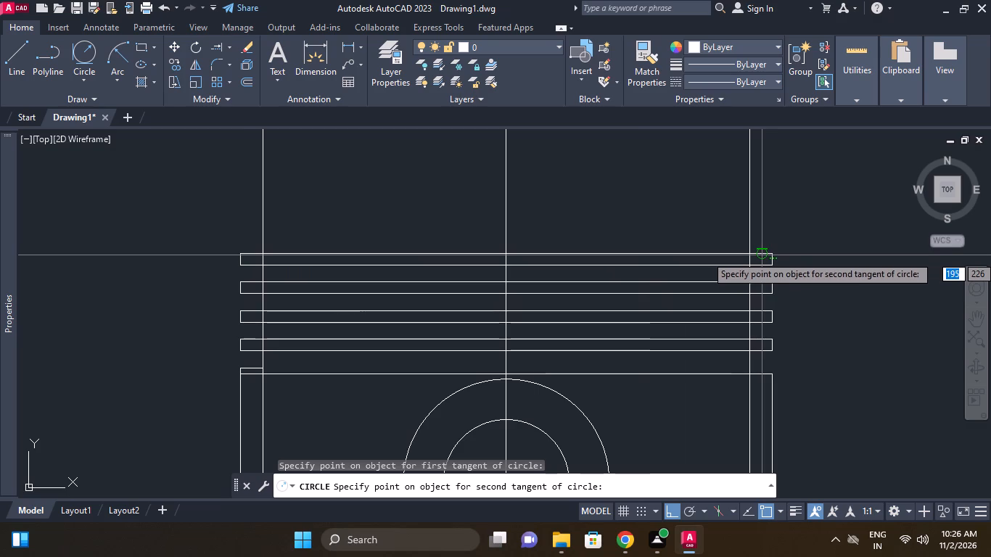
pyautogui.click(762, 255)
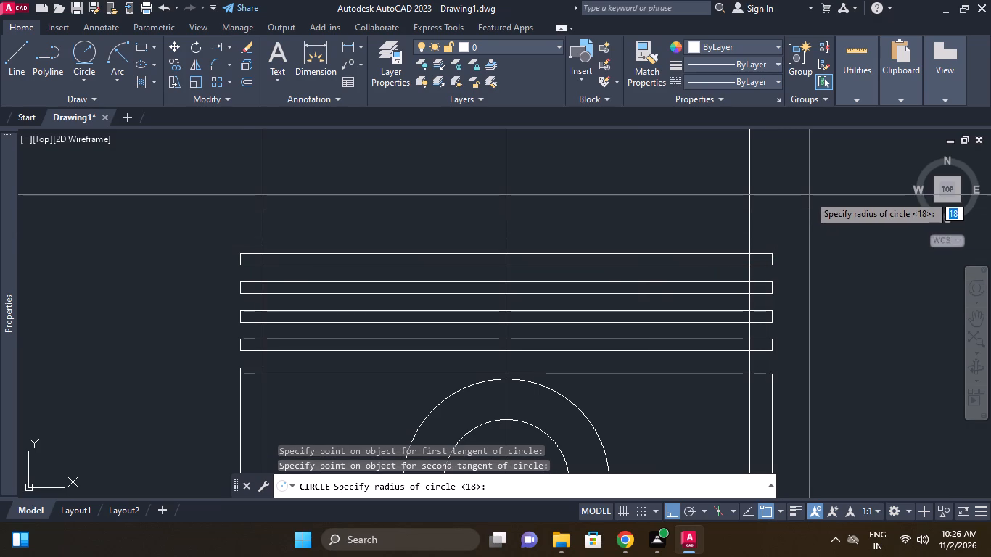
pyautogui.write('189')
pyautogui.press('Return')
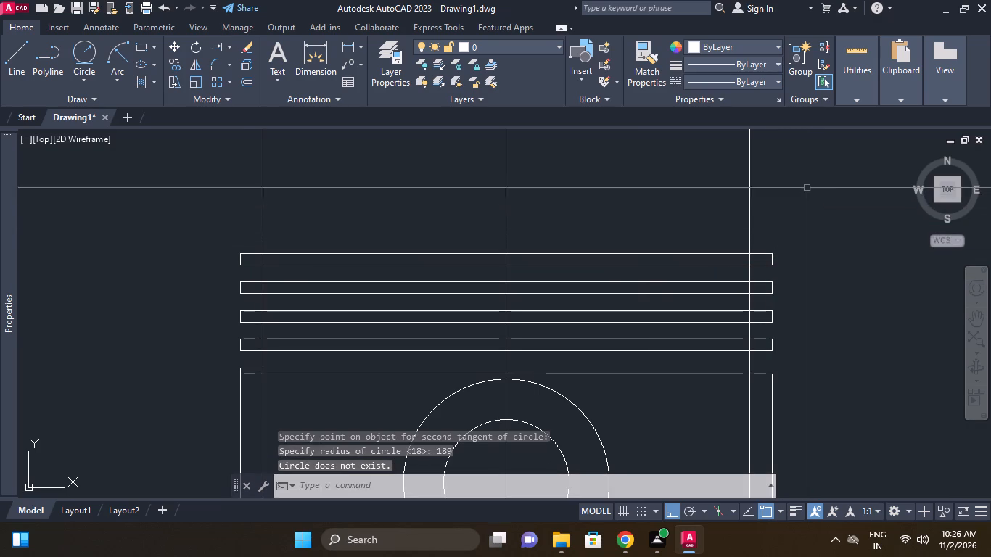
# Draw a start-end-radius arc with radius 189 from the topmost fin's upper-right corner to its upper-left corner.
pyautogui.click(118, 63)
pyautogui.click(768, 252)
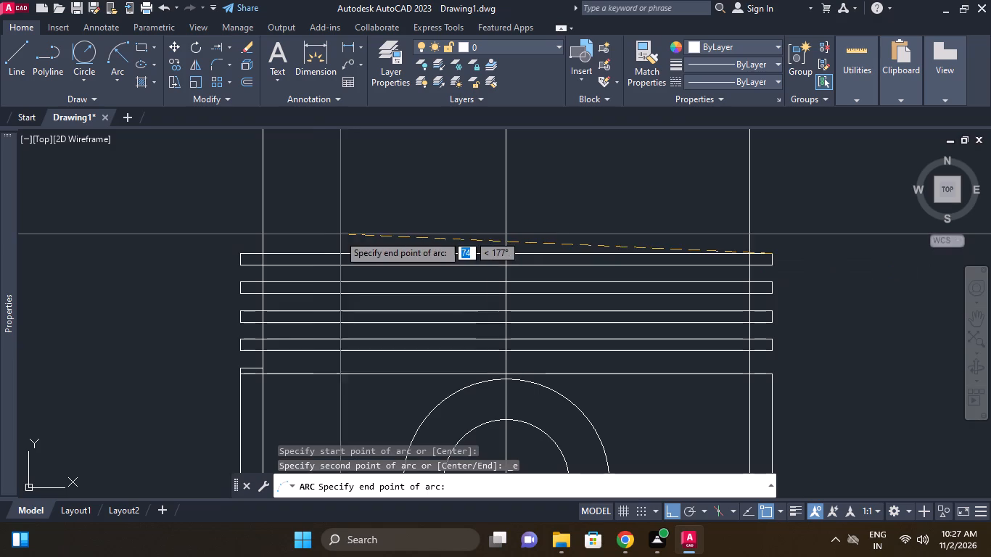
pyautogui.click(238, 254)
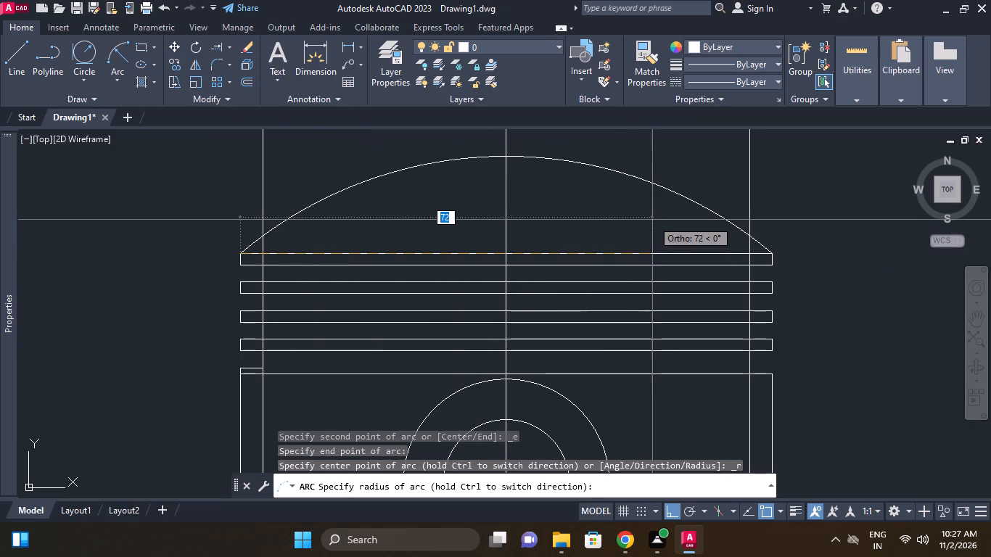
pyautogui.write('189')
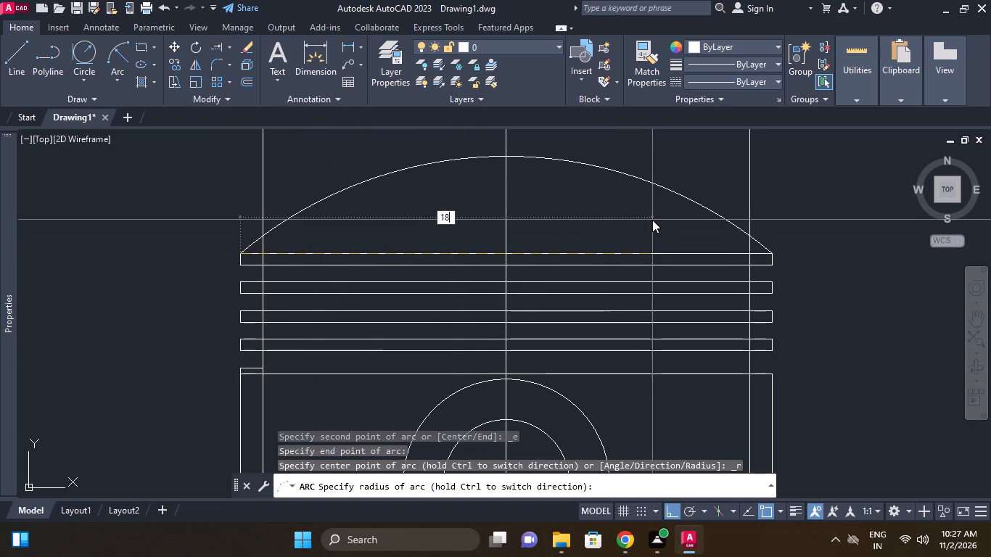
pyautogui.press('Return')
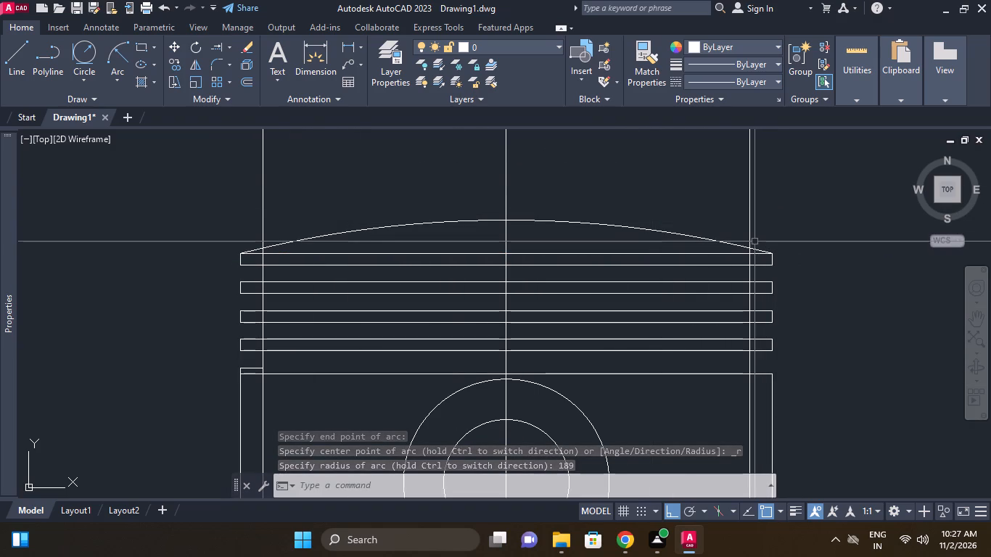
# Trim the left vertical construction line where it crosses the inside of the two uppermost fins.
pyautogui.moveTo(754, 242); pyautogui.dragTo(787, 218, button='middle')
pyautogui.scroll(-1, 788, 226)
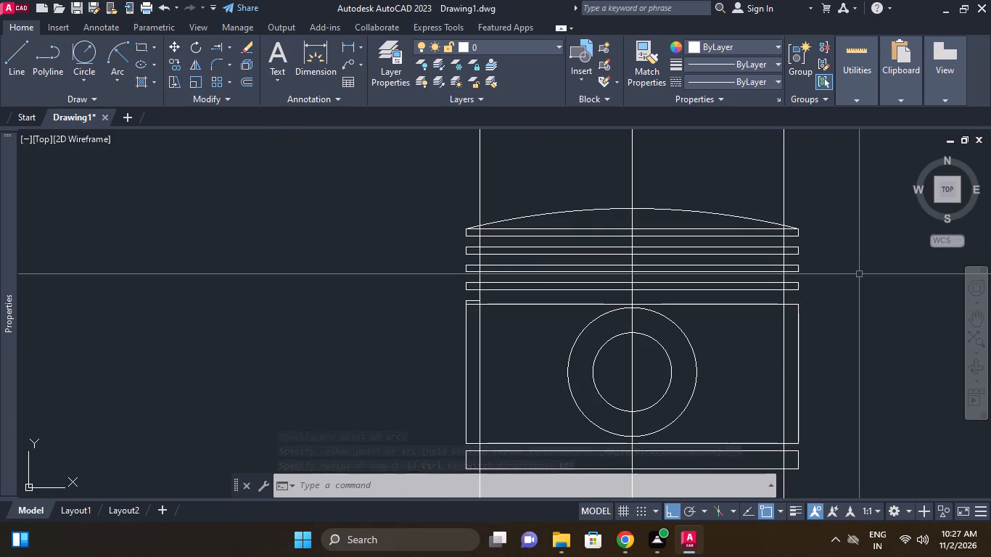
pyautogui.moveTo(863, 282); pyautogui.dragTo(884, 187, button='middle')
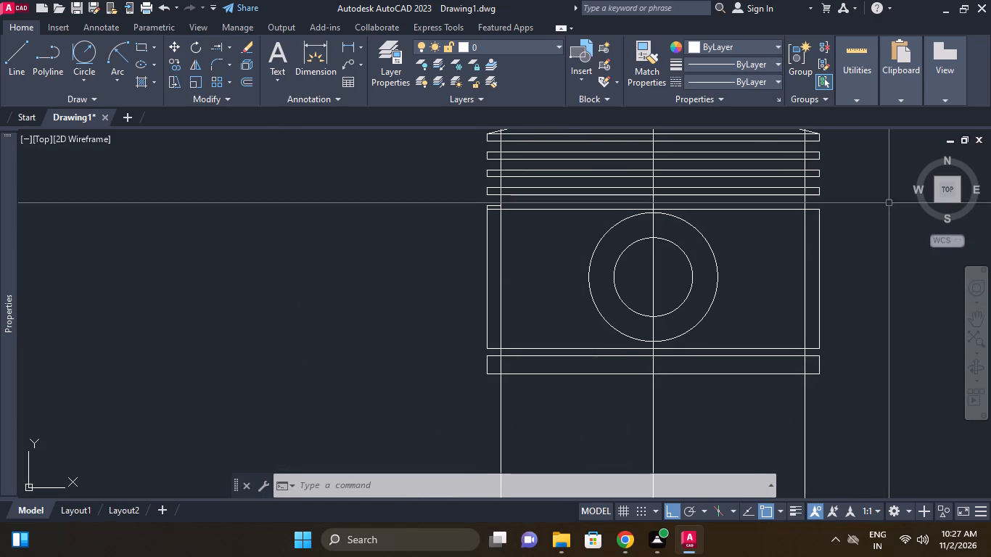
pyautogui.moveTo(830, 286); pyautogui.dragTo(832, 337, button='middle')
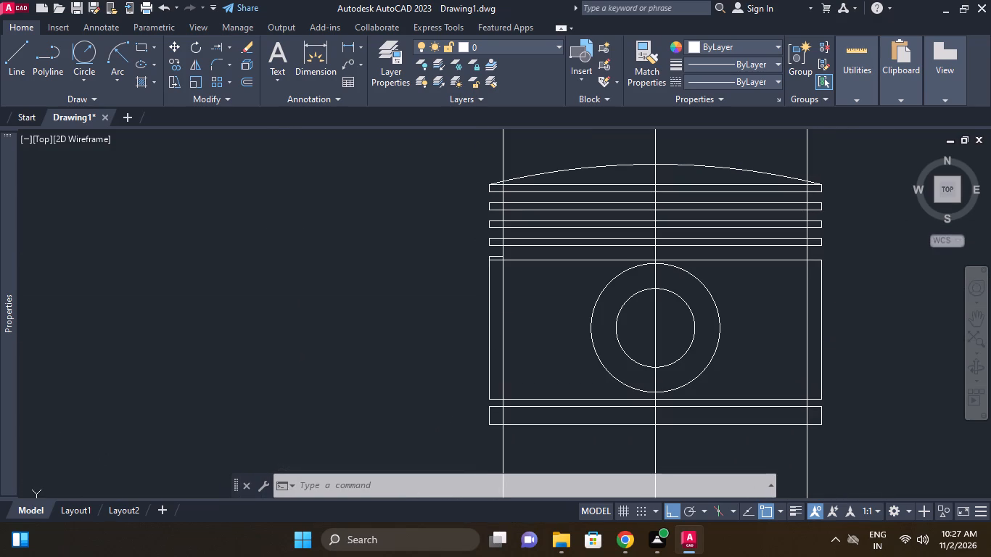
pyautogui.moveTo(832, 337); pyautogui.dragTo(832, 336, button='middle')
pyautogui.moveTo(832, 336); pyautogui.dragTo(834, 329, button='middle')
pyautogui.scroll(-1, 550, 208)
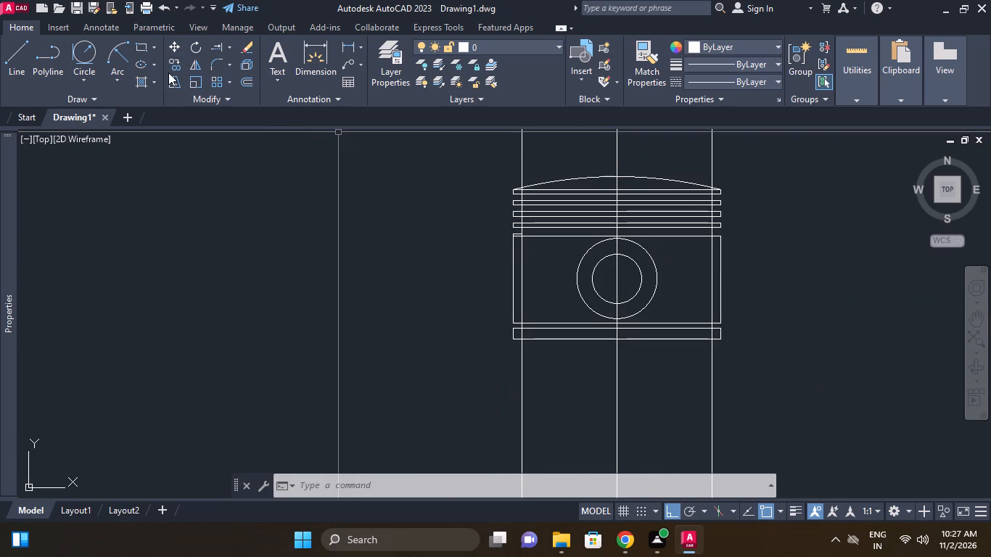
pyautogui.click(223, 44)
pyautogui.click(231, 51)
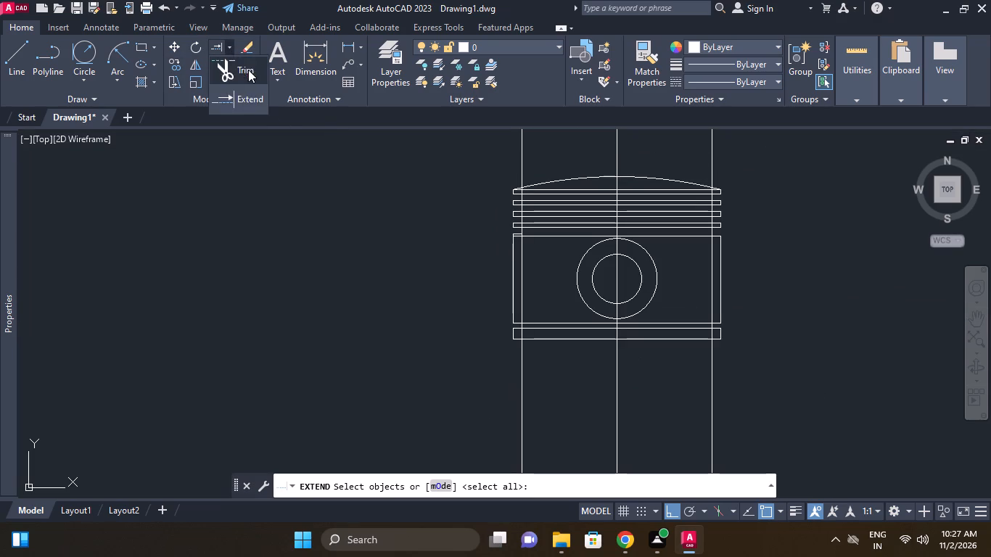
pyautogui.click(248, 70)
pyautogui.rightClick(324, 221)
pyautogui.click(374, 231)
pyautogui.scroll(3, 530, 170)
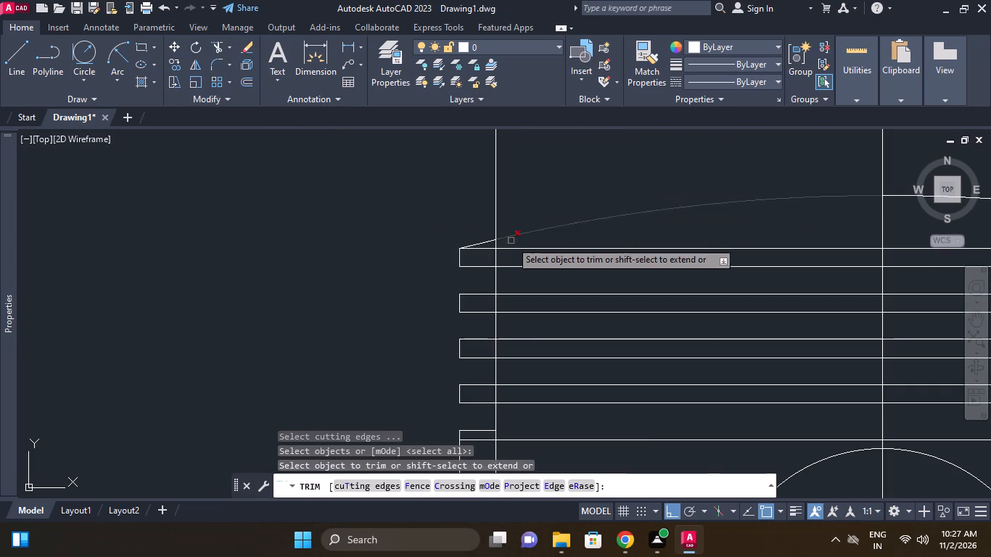
pyautogui.scroll(2, 506, 254)
pyautogui.click(478, 254)
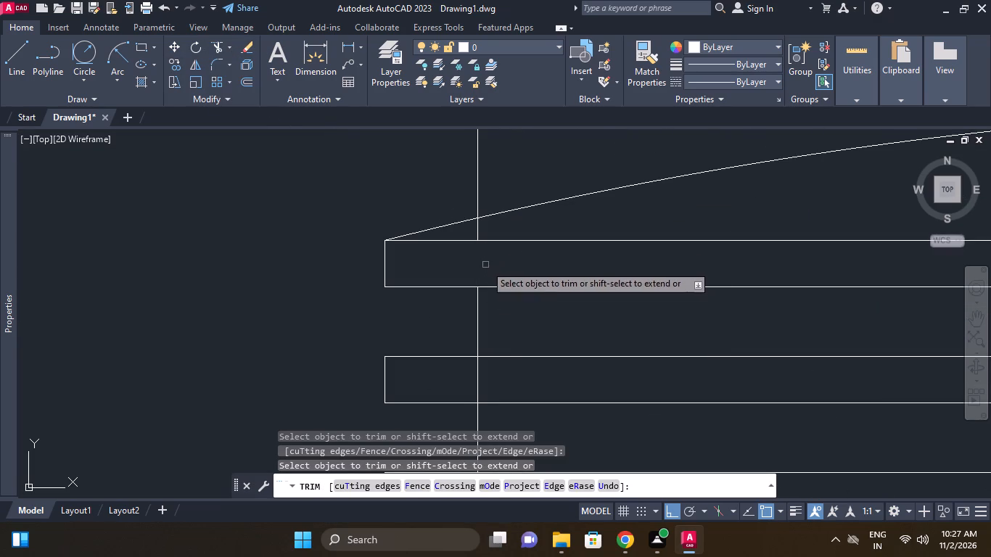
pyautogui.moveTo(491, 278); pyautogui.dragTo(519, 213, button='middle')
pyautogui.click(506, 306)
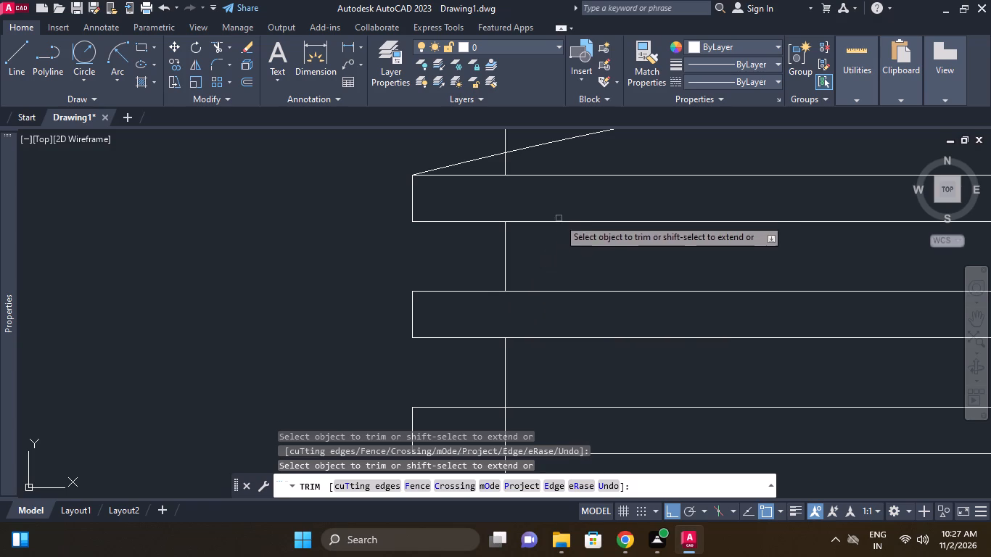
pyautogui.rightClick(566, 202)
pyautogui.click(598, 210)
# Erase the left vertical construction line that extends upward from the topmost fin.
pyautogui.scroll(-1, 551, 207)
pyautogui.moveTo(551, 223); pyautogui.dragTo(556, 239, button='middle')
pyautogui.click(546, 160)
pyautogui.click(493, 160)
pyautogui.rightClick(493, 160)
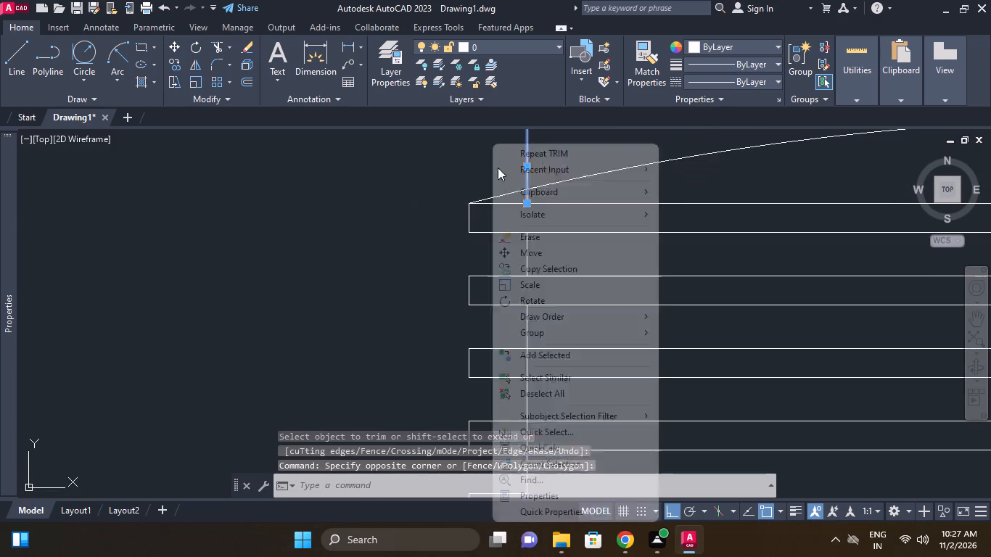
pyautogui.click(532, 243)
# Trim the left vertical construction line where it crosses the inside of the two lowest fins.
pyautogui.rightClick(384, 177)
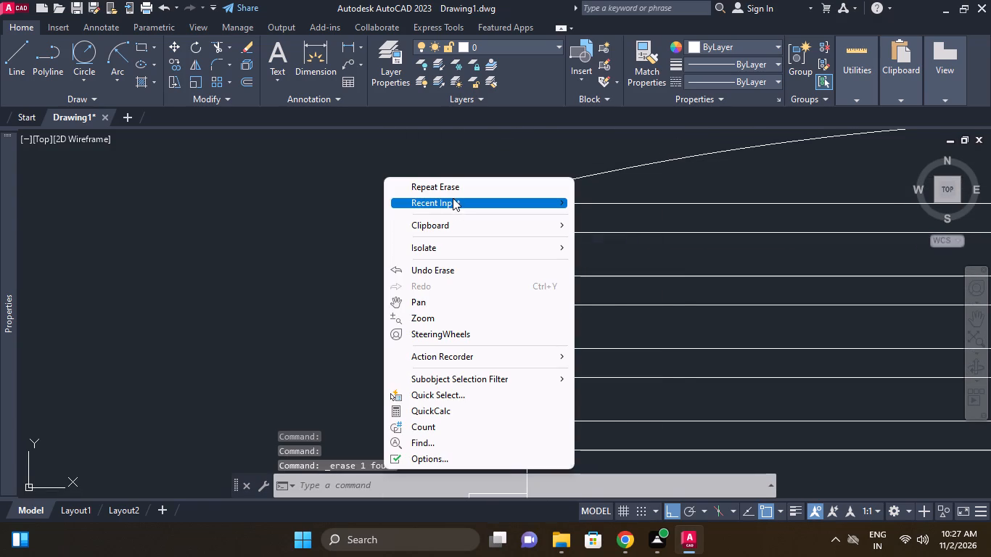
pyautogui.click(622, 223)
pyautogui.rightClick(430, 223)
pyautogui.click(445, 227)
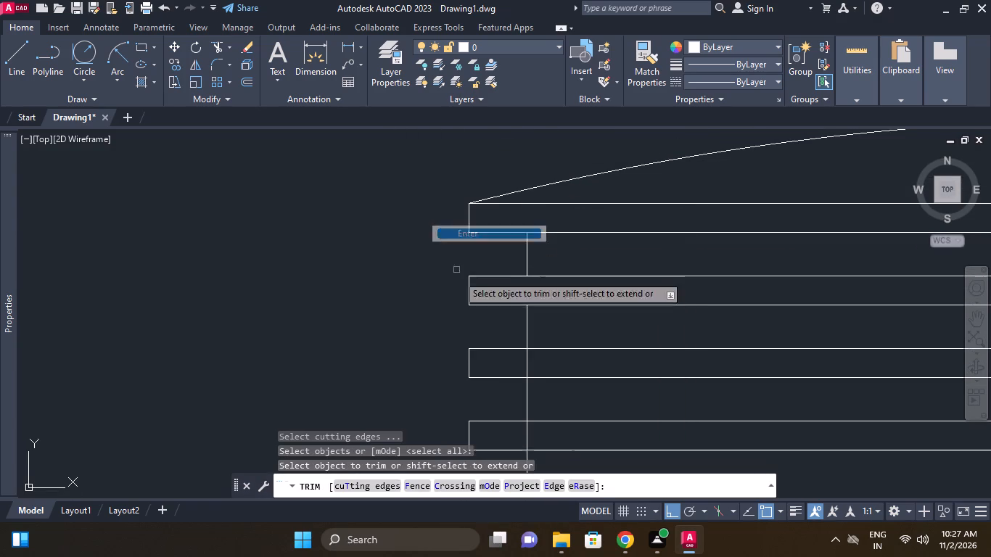
pyautogui.scroll(-1, 464, 291)
pyautogui.moveTo(464, 292); pyautogui.dragTo(517, 208, button='middle')
pyautogui.click(556, 253)
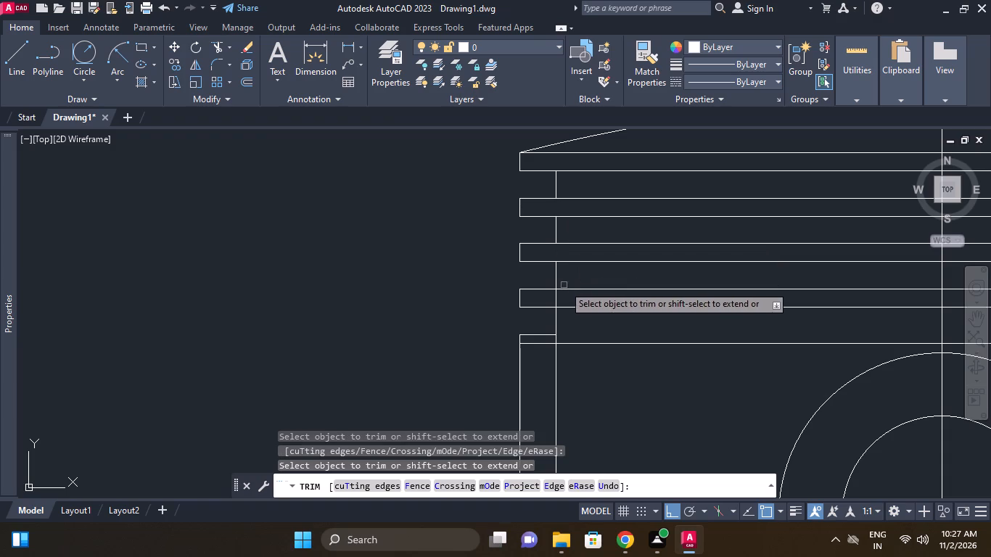
pyautogui.click(556, 299)
pyautogui.moveTo(594, 313); pyautogui.dragTo(591, 293, button='middle')
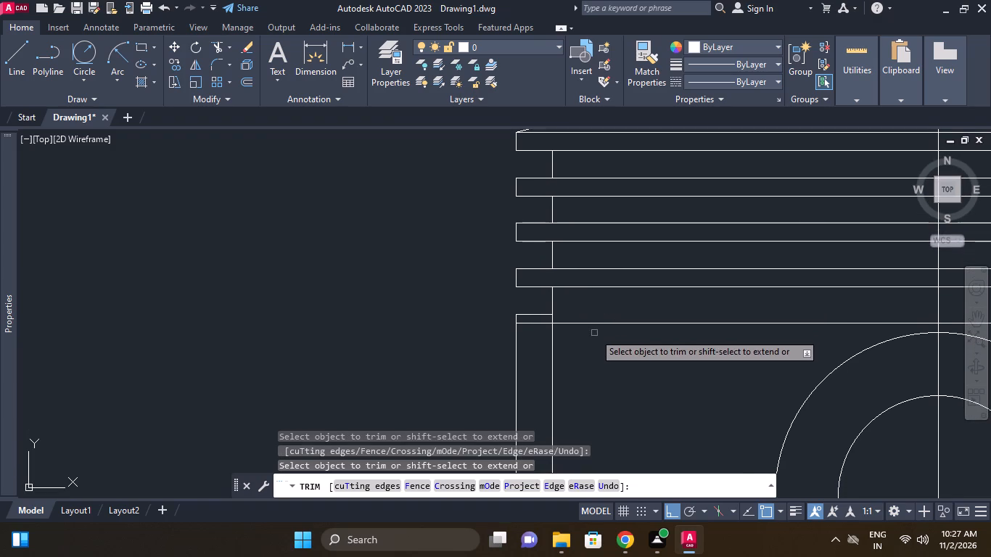
# Trim the right vertical construction line where it crosses the inside of all four fins.
pyautogui.scroll(-2, 572, 351)
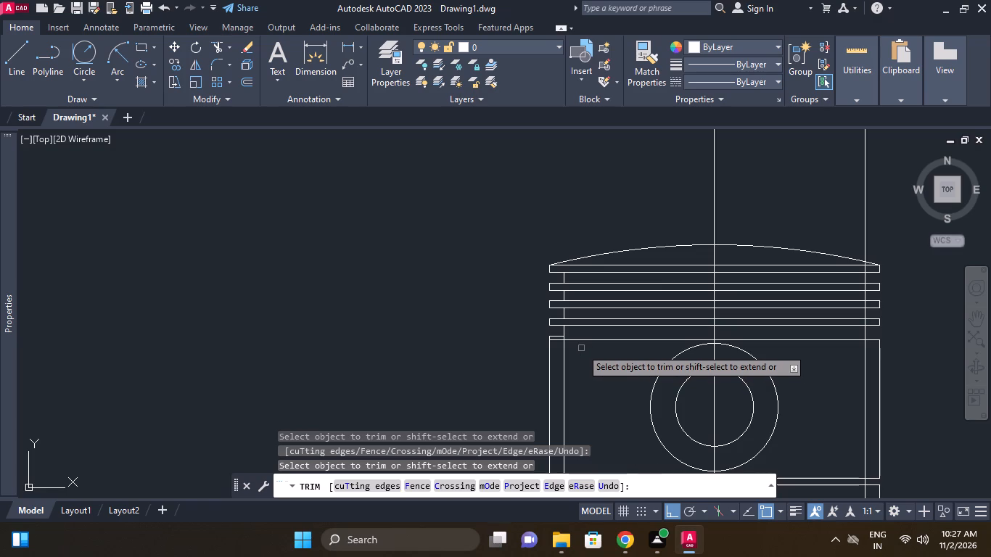
pyautogui.scroll(1, 593, 333)
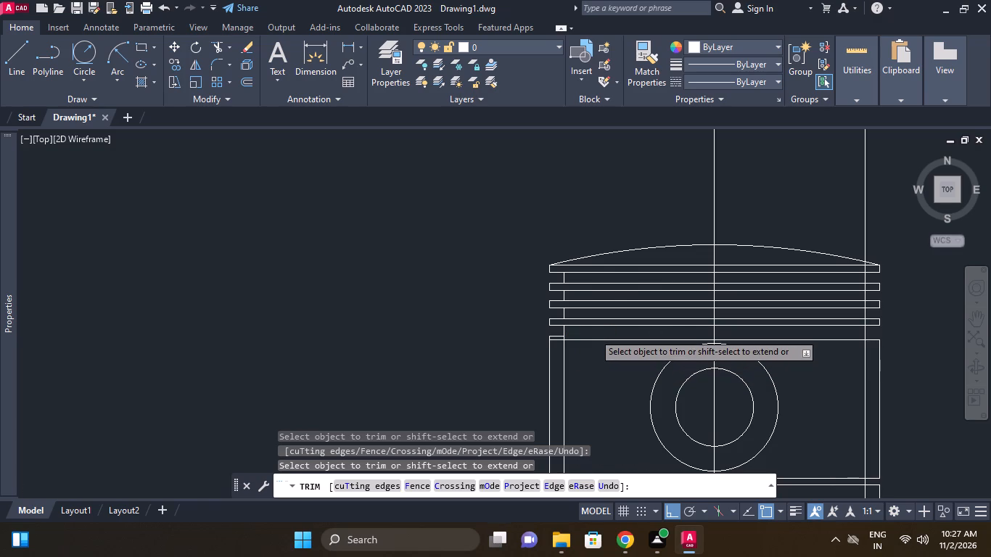
pyautogui.moveTo(585, 335); pyautogui.dragTo(480, 336, button='middle')
pyautogui.moveTo(651, 348); pyautogui.dragTo(382, 321, button='middle')
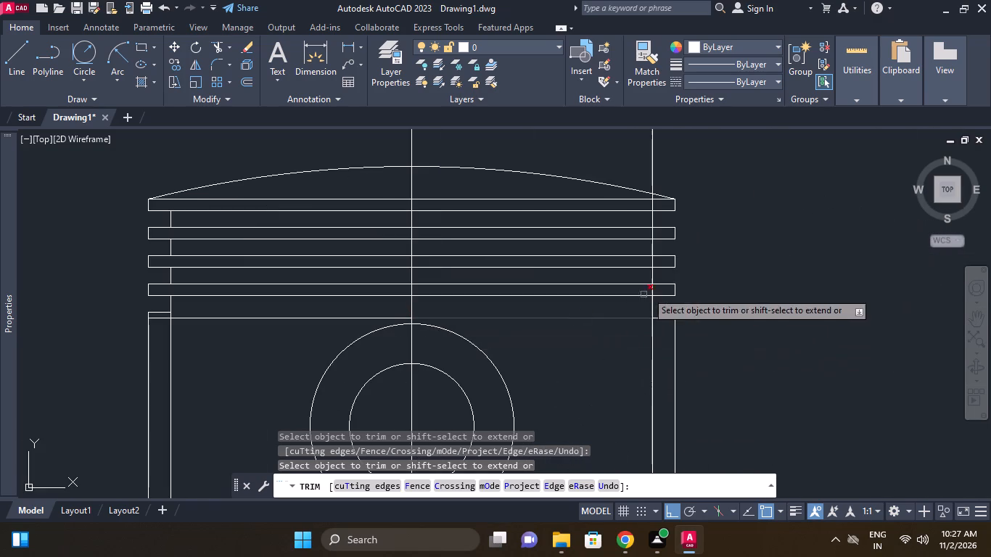
pyautogui.scroll(2, 654, 202)
pyautogui.click(651, 206)
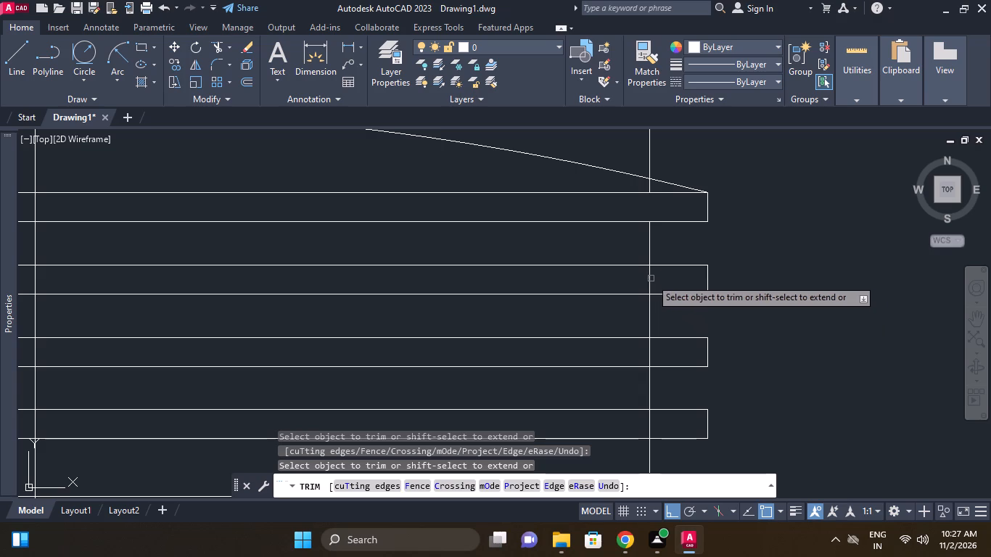
pyautogui.click(647, 277)
pyautogui.click(653, 352)
pyautogui.click(646, 350)
pyautogui.moveTo(656, 350); pyautogui.dragTo(667, 294, button='middle')
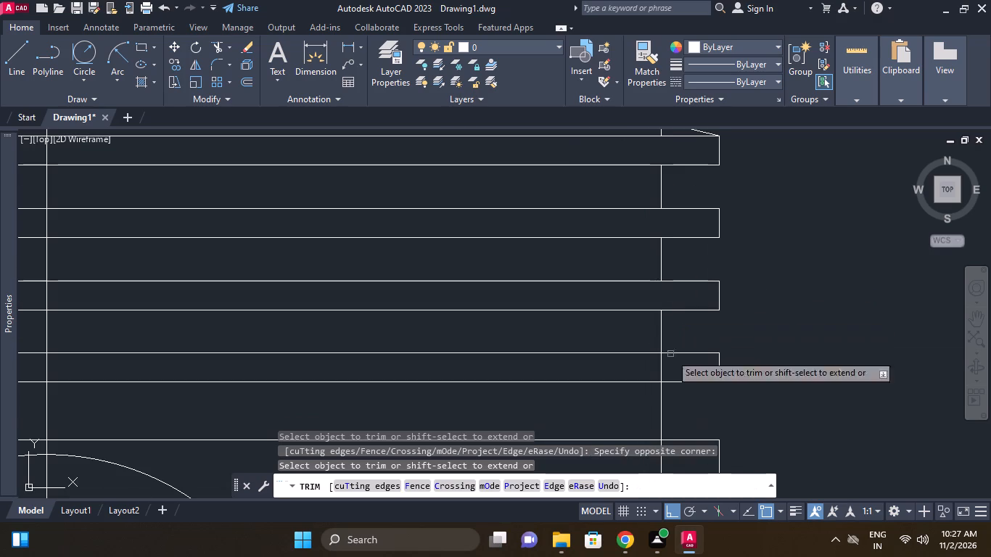
pyautogui.click(674, 378)
pyautogui.click(648, 363)
pyautogui.scroll(-1, 721, 352)
pyautogui.rightClick(763, 286)
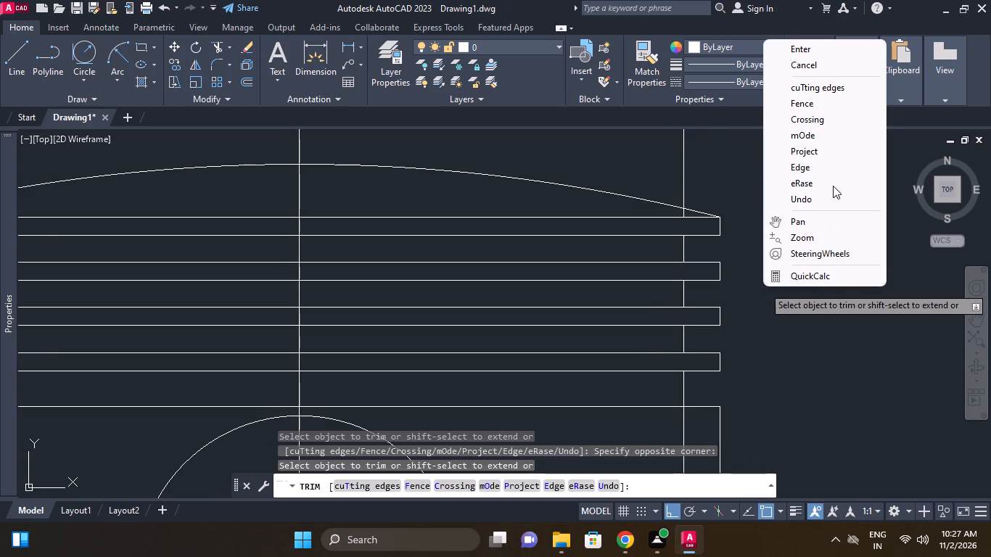
pyautogui.click(815, 66)
# Erase the right vertical construction line that extends upward from the topmost fin.
pyautogui.moveTo(712, 199); pyautogui.dragTo(770, 281, button='middle')
pyautogui.scroll(-1, 723, 223)
pyautogui.click(766, 211)
pyautogui.click(731, 189)
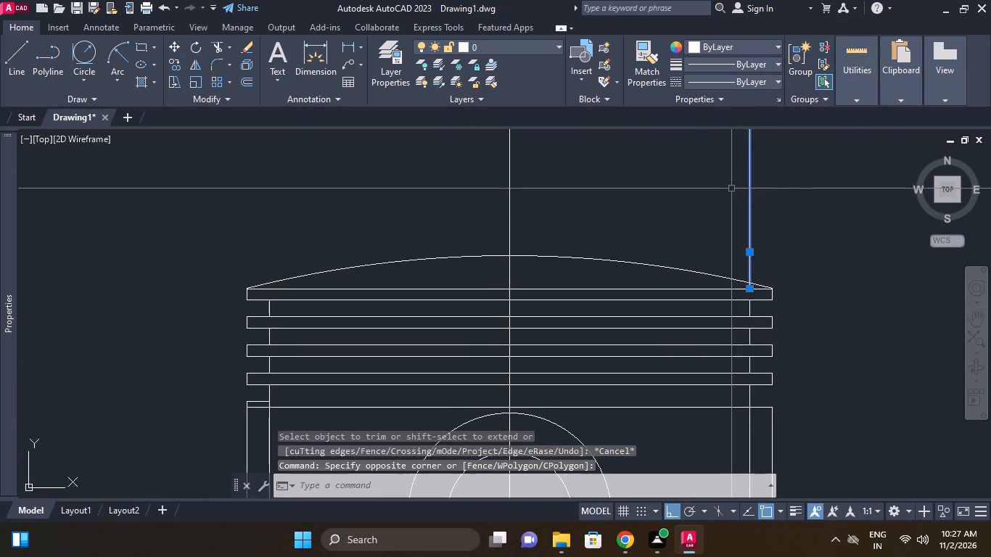
pyautogui.rightClick(729, 205)
pyautogui.click(757, 239)
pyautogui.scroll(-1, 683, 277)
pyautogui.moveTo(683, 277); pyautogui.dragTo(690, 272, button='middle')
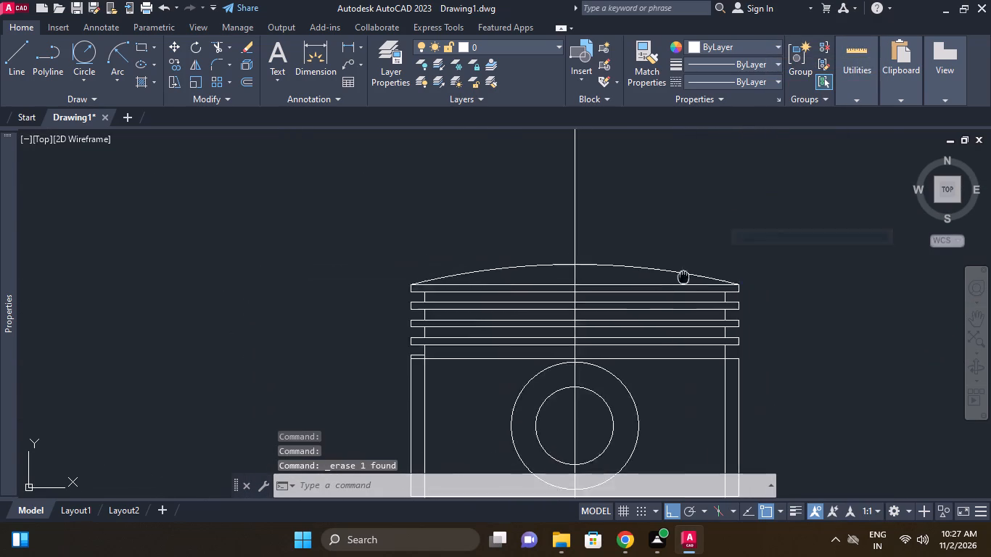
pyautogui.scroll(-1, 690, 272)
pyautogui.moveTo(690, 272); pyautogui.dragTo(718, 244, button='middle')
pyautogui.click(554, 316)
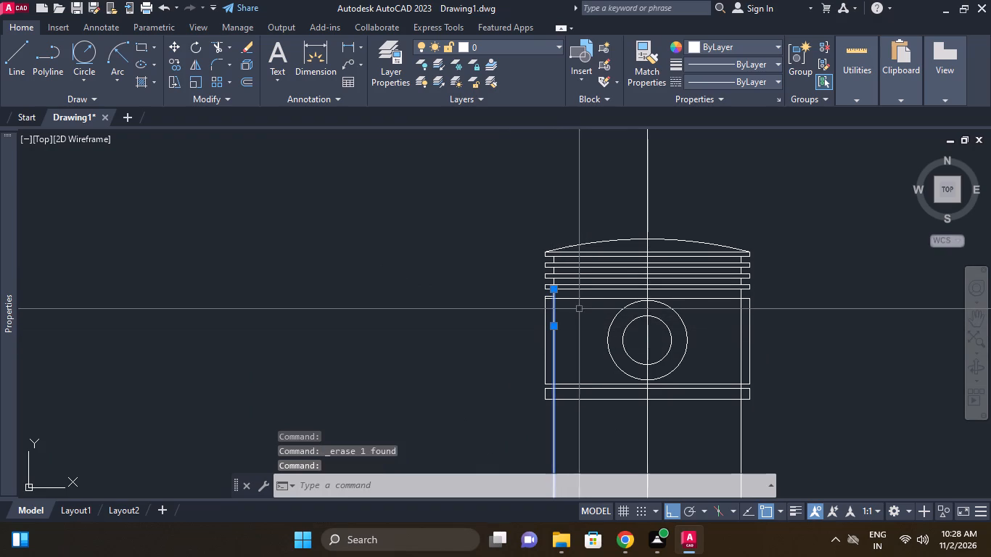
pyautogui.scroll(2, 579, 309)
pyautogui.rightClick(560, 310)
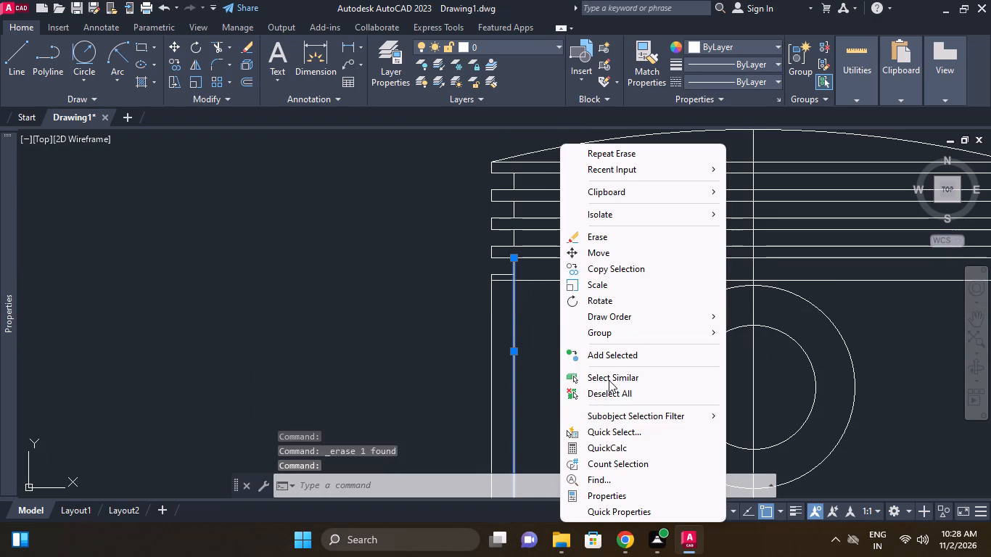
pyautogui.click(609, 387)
# Erase the short horizontal line and the short vertical line just above the main rectangle's upper-left corner.
pyautogui.click(501, 273)
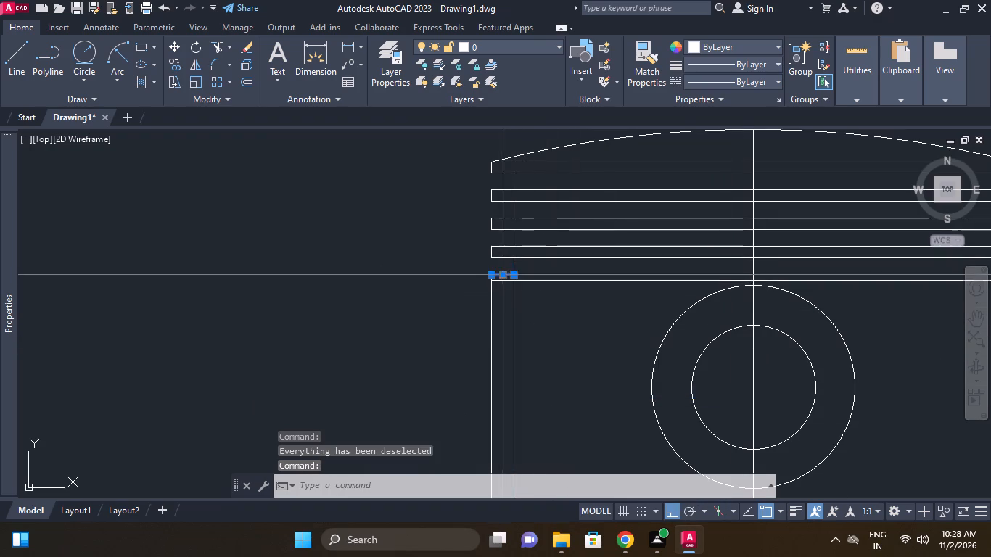
pyautogui.scroll(3, 501, 273)
pyautogui.rightClick(574, 266)
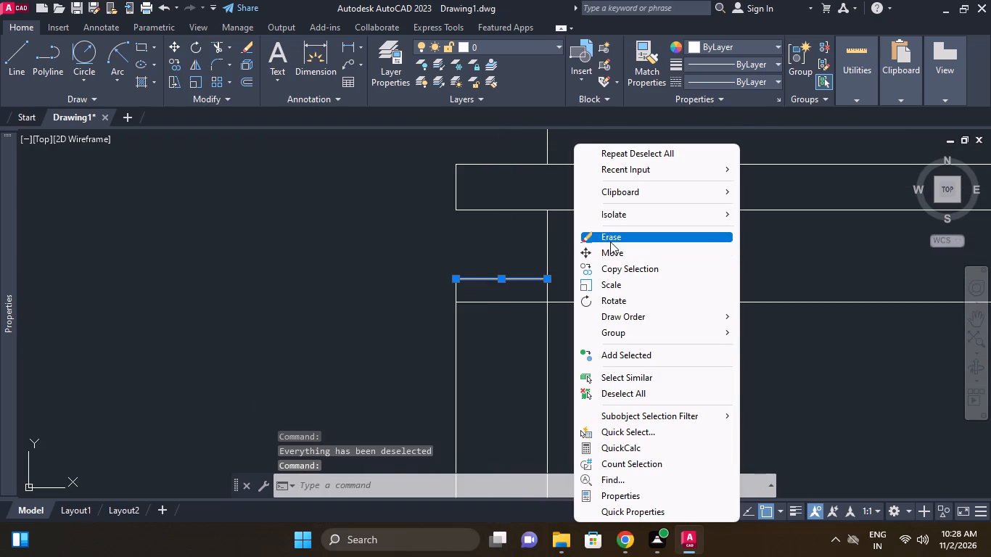
pyautogui.click(610, 242)
pyautogui.click(458, 284)
pyautogui.rightClick(473, 265)
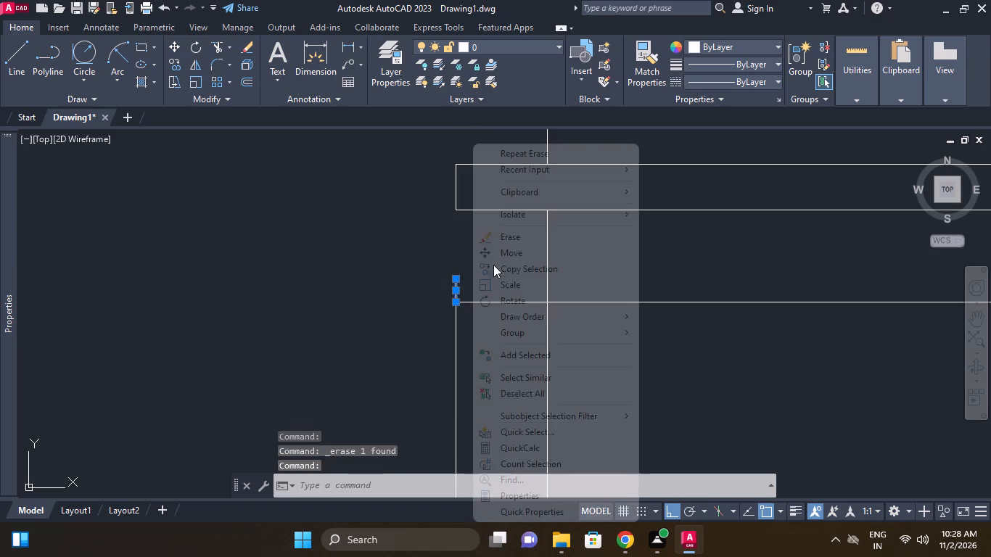
pyautogui.click(531, 242)
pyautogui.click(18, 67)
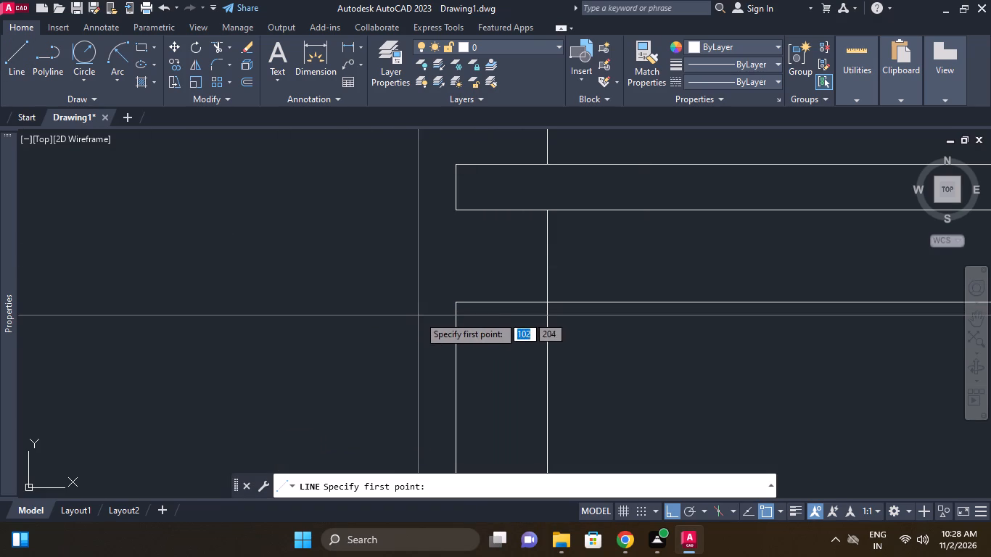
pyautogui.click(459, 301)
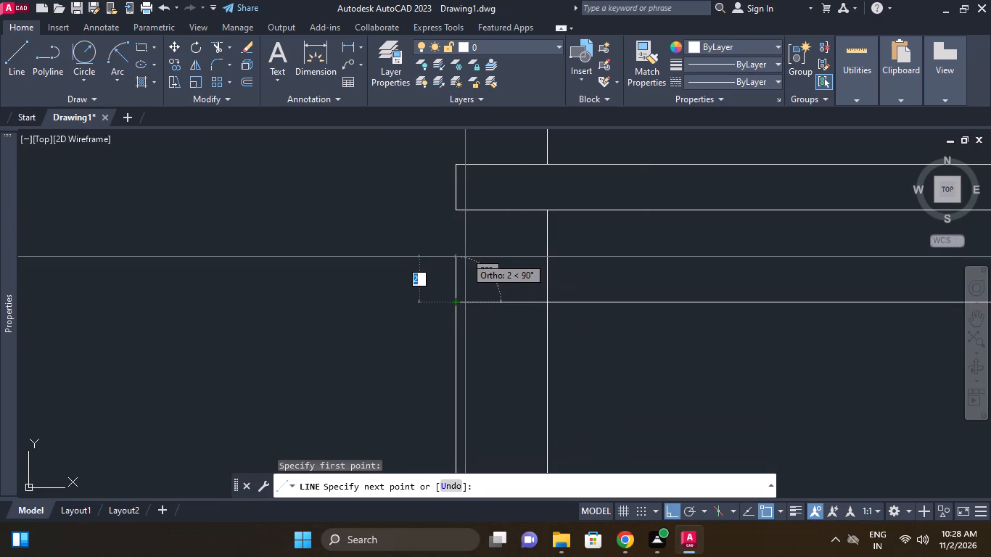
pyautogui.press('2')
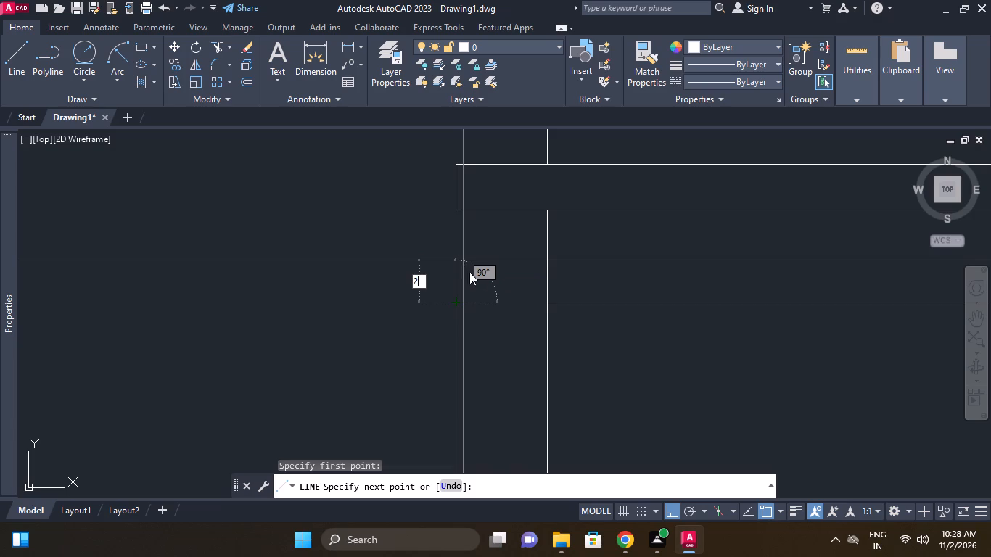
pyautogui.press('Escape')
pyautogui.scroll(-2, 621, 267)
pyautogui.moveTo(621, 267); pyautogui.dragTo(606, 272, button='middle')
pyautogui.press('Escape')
# Trim away the left and right vertical construction lines below the main rectangle's upper edge.
pyautogui.scroll(-4, 534, 321)
pyautogui.moveTo(526, 326); pyautogui.dragTo(452, 355, button='middle')
pyautogui.scroll(1, 559, 371)
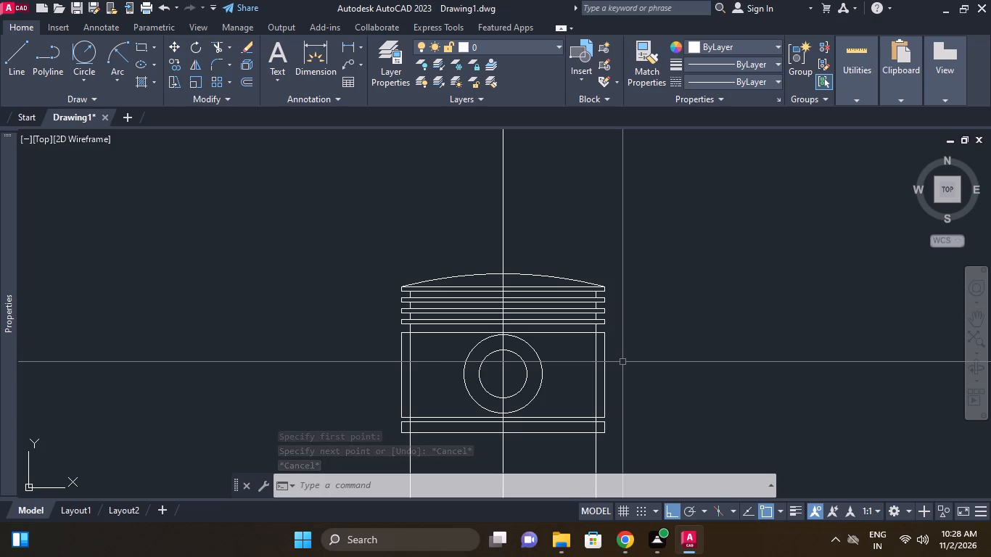
pyautogui.scroll(1, 429, 334)
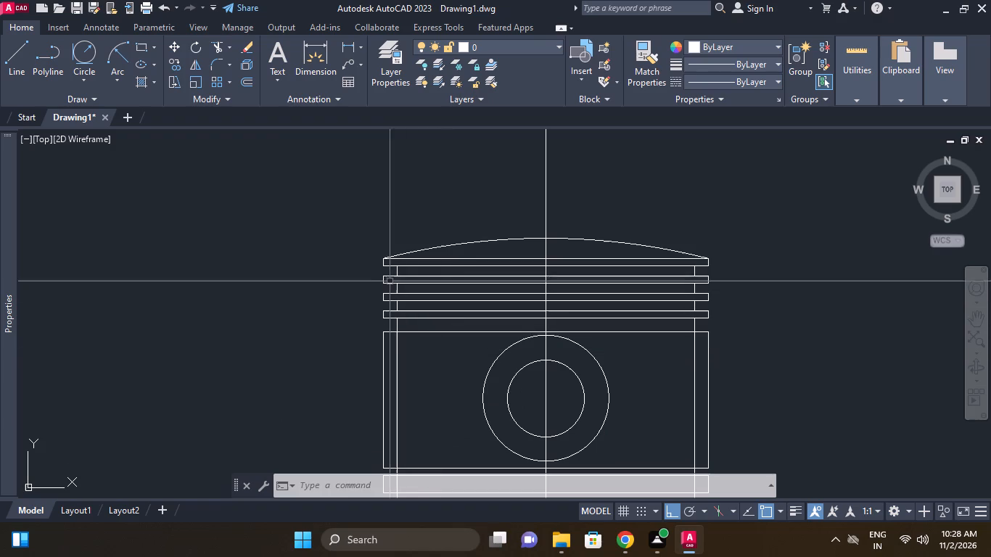
pyautogui.click(226, 46)
pyautogui.click(233, 78)
pyautogui.rightClick(280, 274)
pyautogui.click(328, 282)
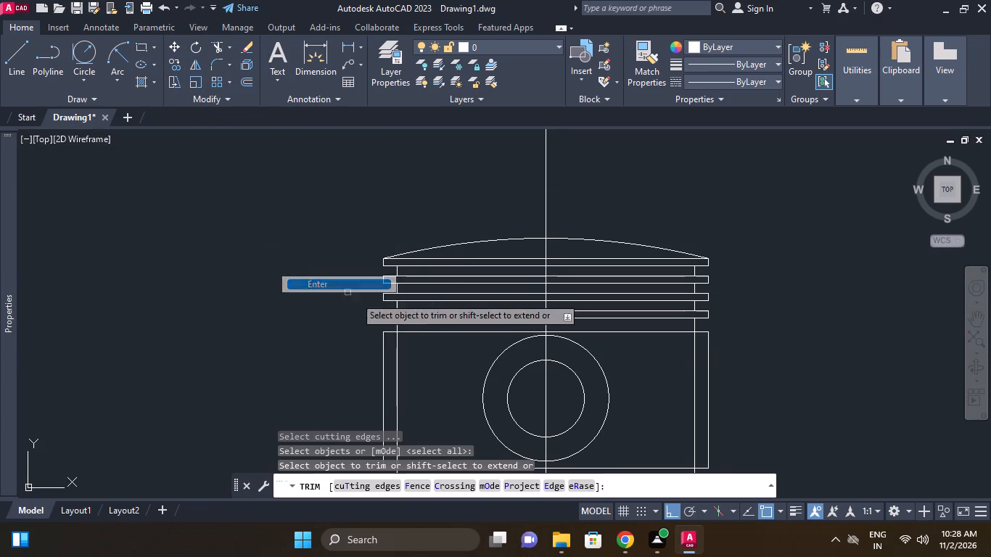
pyautogui.scroll(1, 406, 358)
pyautogui.click(394, 334)
pyautogui.click(387, 333)
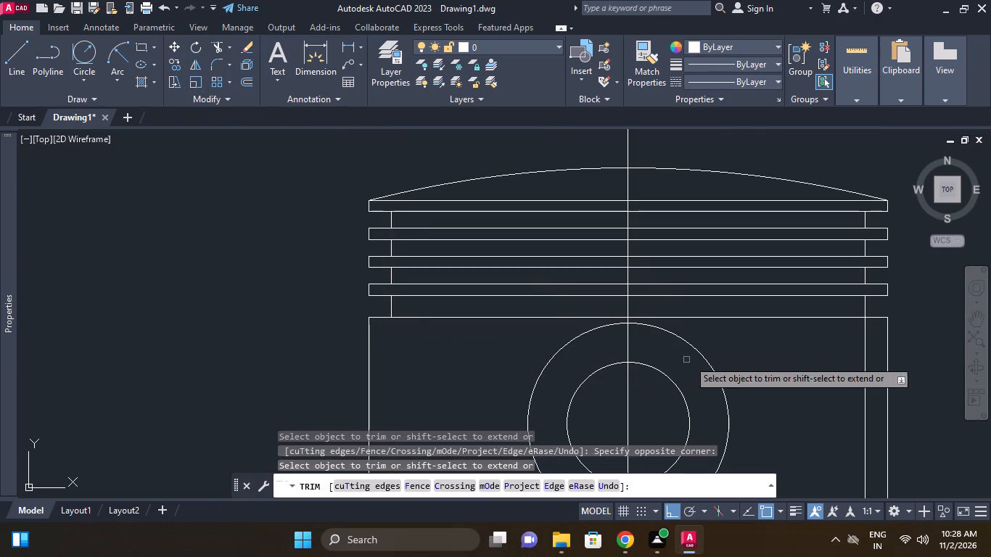
pyautogui.click(867, 334)
pyautogui.moveTo(828, 332); pyautogui.dragTo(576, 323, button='middle')
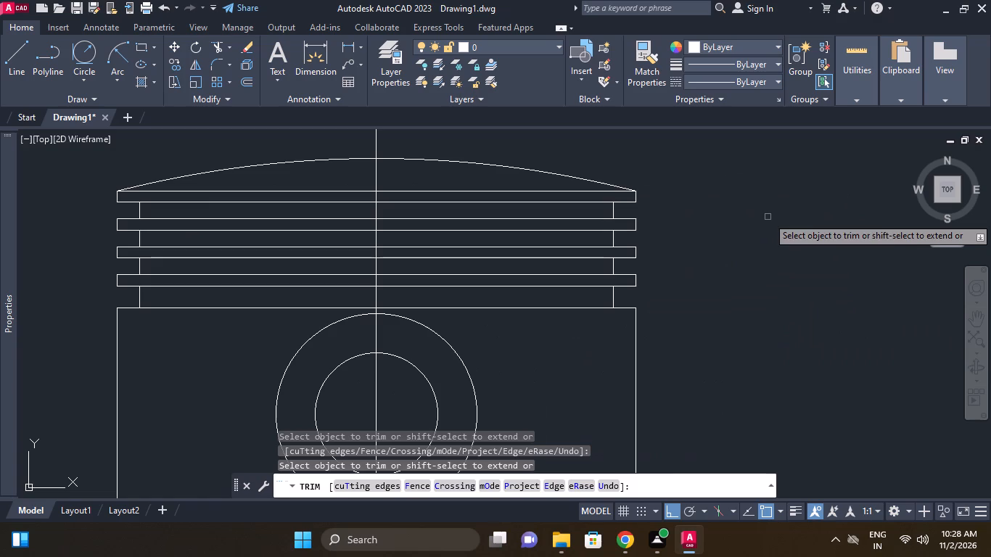
pyautogui.rightClick(768, 217)
pyautogui.click(799, 242)
# Measure the short right vertical line between the lowest fin and the main rectangle with a linear dimension preview.
pyautogui.scroll(-2, 728, 282)
pyautogui.moveTo(728, 282); pyautogui.dragTo(725, 271, button='middle')
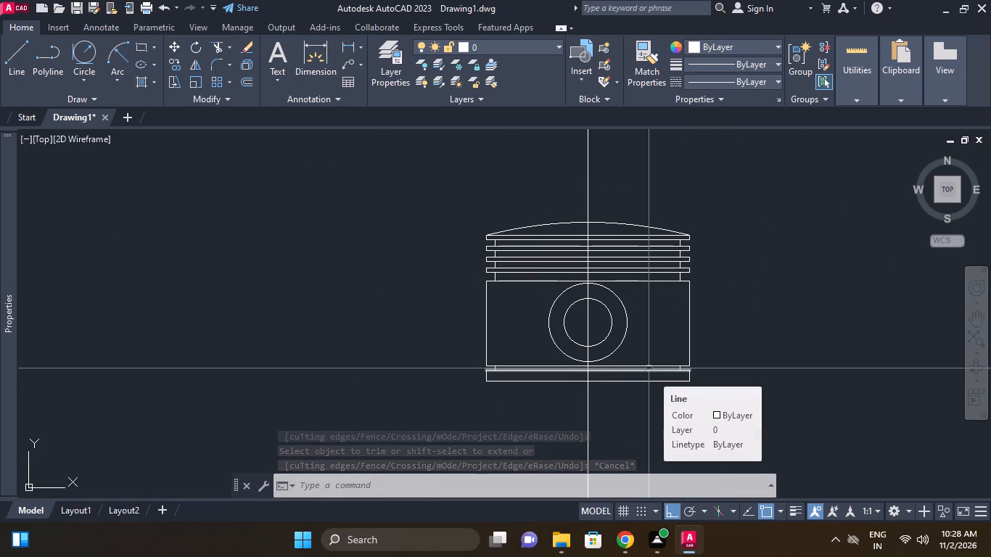
pyautogui.scroll(1, 428, 271)
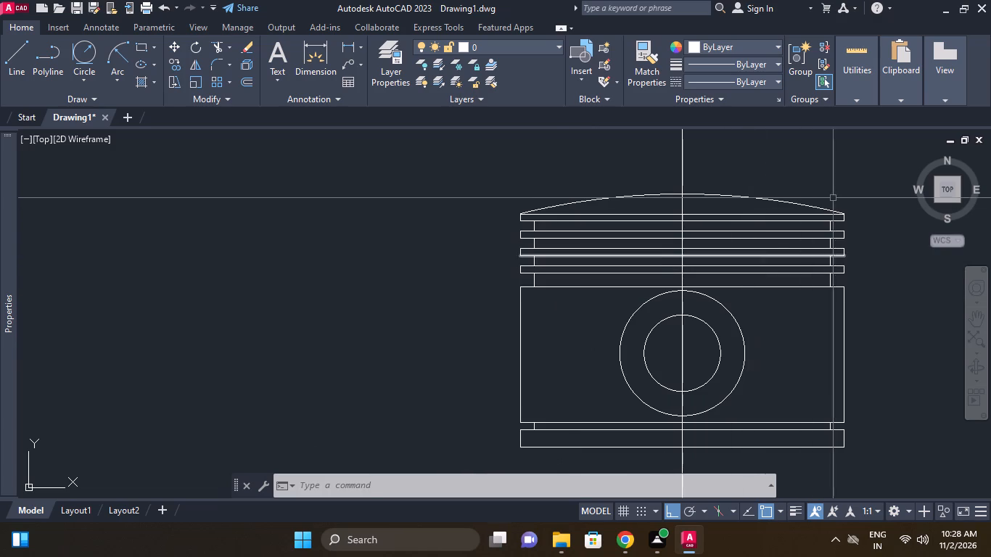
pyautogui.scroll(2, 839, 218)
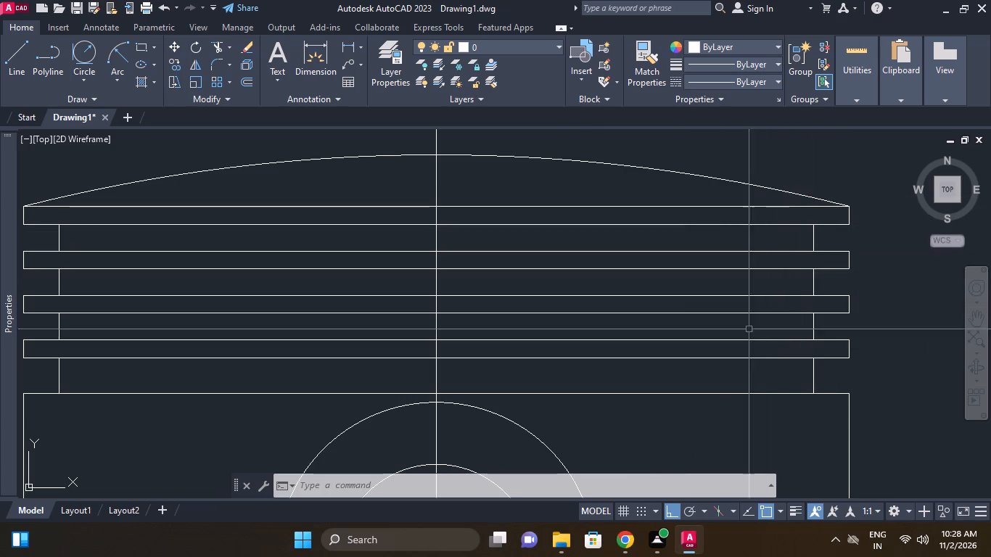
pyautogui.scroll(-2, 793, 344)
pyautogui.middleClick(793, 344)
pyautogui.scroll(1, 793, 361)
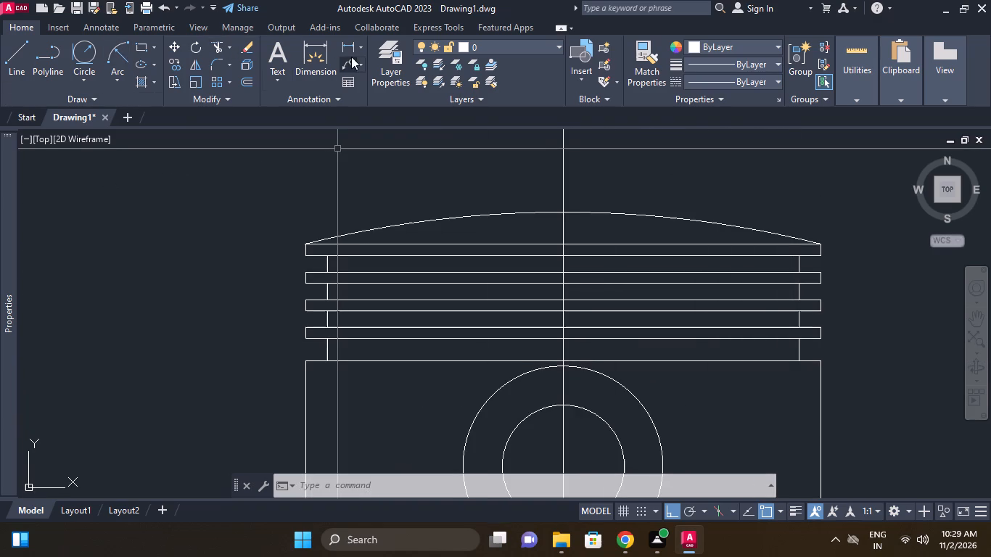
pyautogui.click(347, 49)
pyautogui.rightClick(778, 342)
pyautogui.scroll(1, 804, 358)
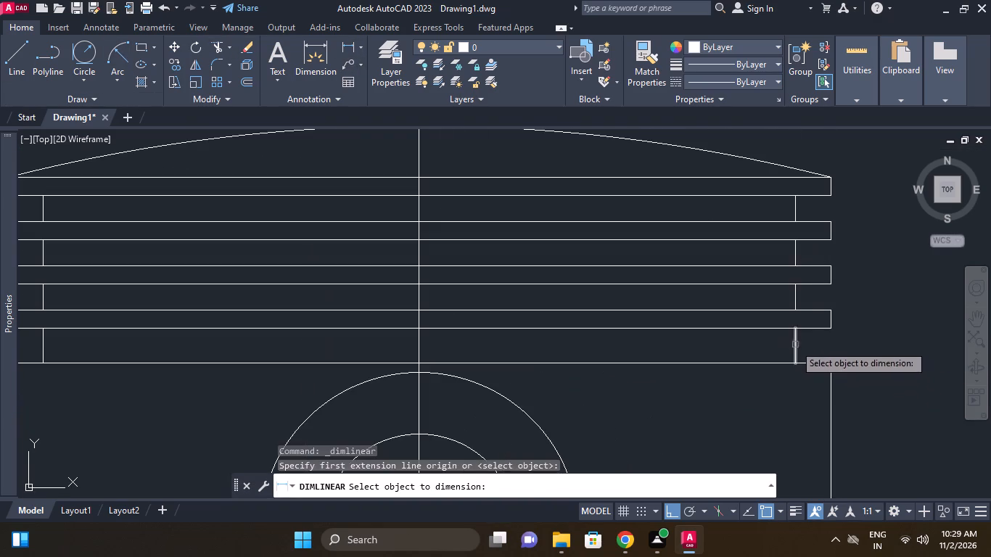
pyautogui.click(794, 344)
pyautogui.moveTo(812, 339); pyautogui.dragTo(544, 315, button='middle')
pyautogui.rightClick(688, 308)
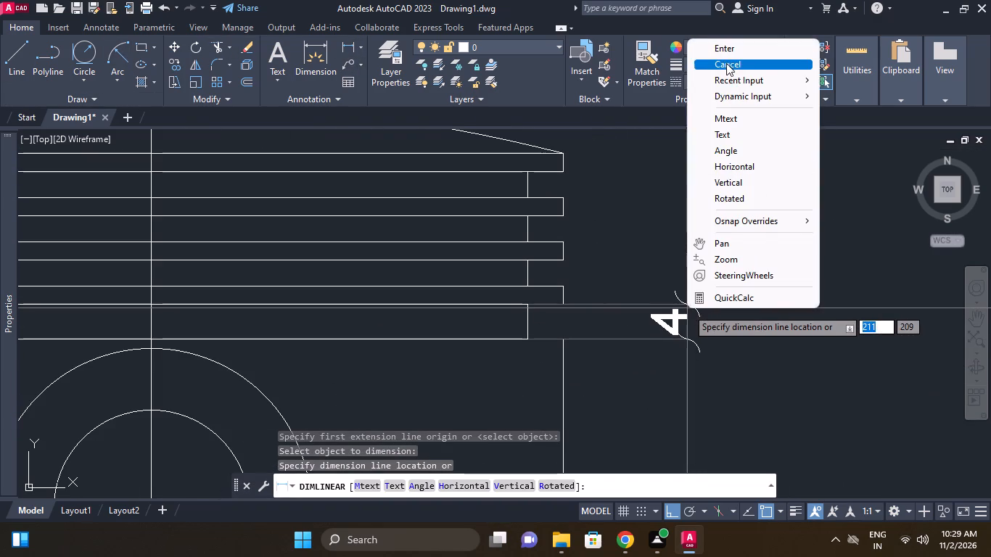
pyautogui.click(725, 60)
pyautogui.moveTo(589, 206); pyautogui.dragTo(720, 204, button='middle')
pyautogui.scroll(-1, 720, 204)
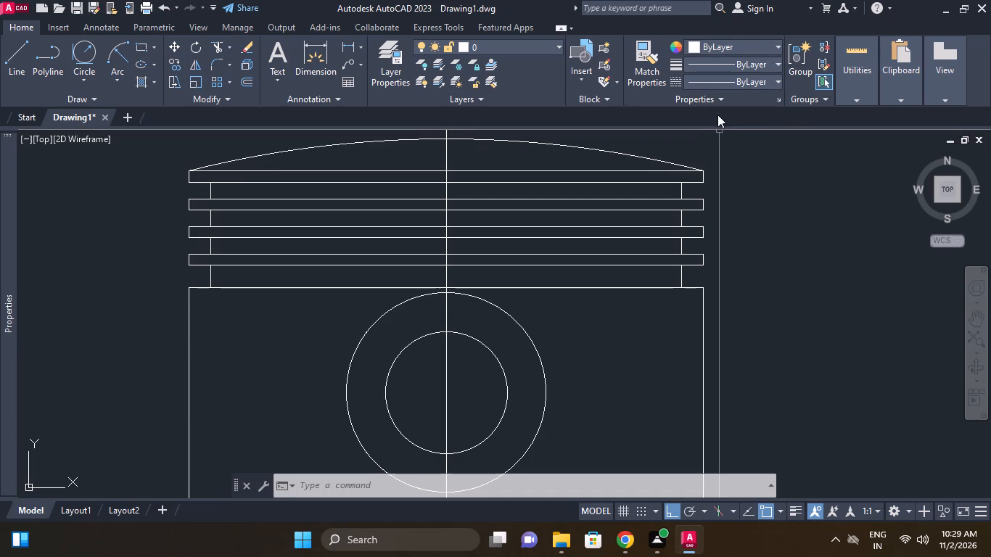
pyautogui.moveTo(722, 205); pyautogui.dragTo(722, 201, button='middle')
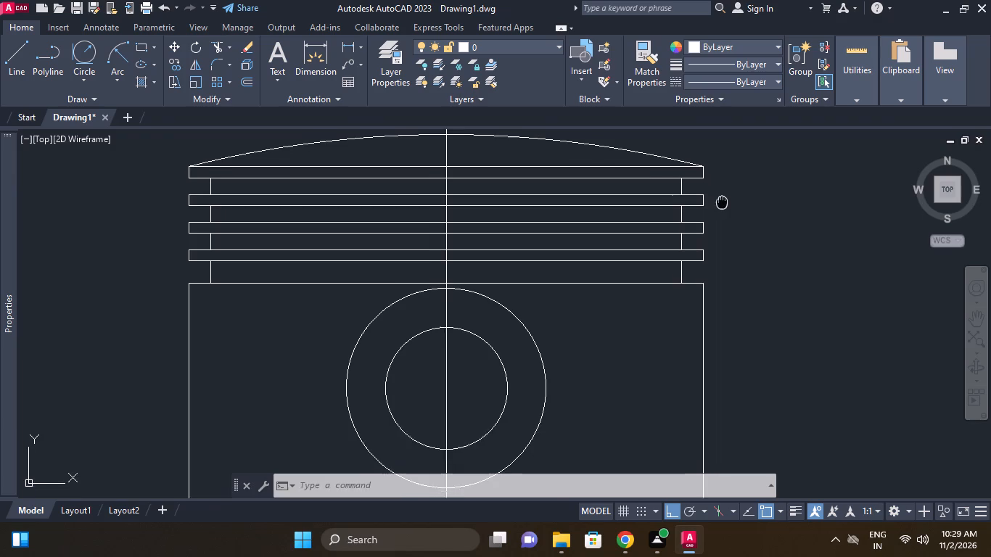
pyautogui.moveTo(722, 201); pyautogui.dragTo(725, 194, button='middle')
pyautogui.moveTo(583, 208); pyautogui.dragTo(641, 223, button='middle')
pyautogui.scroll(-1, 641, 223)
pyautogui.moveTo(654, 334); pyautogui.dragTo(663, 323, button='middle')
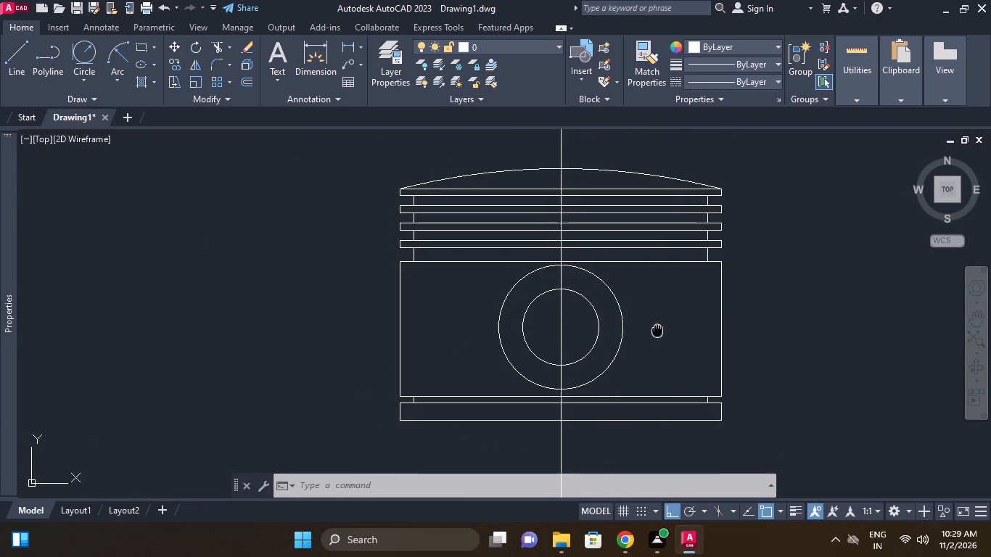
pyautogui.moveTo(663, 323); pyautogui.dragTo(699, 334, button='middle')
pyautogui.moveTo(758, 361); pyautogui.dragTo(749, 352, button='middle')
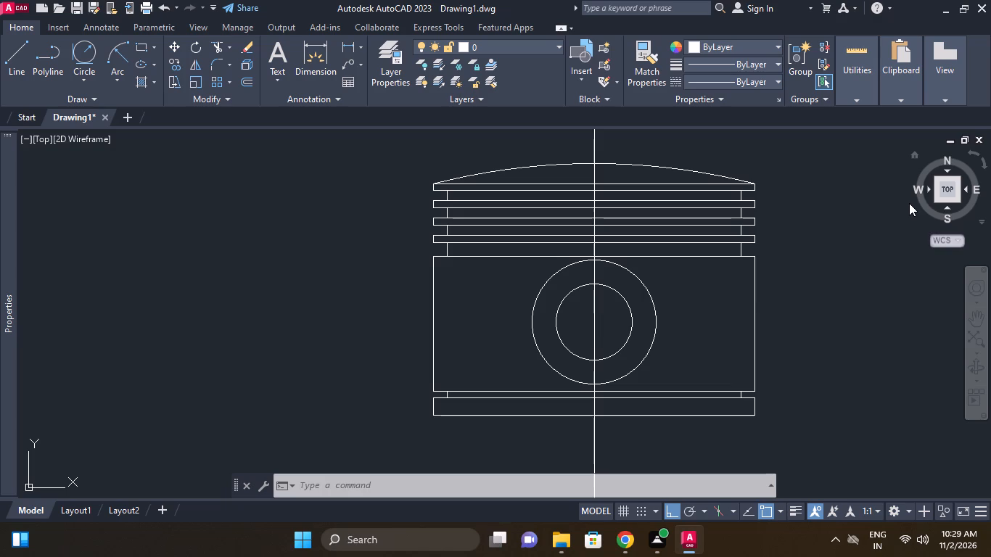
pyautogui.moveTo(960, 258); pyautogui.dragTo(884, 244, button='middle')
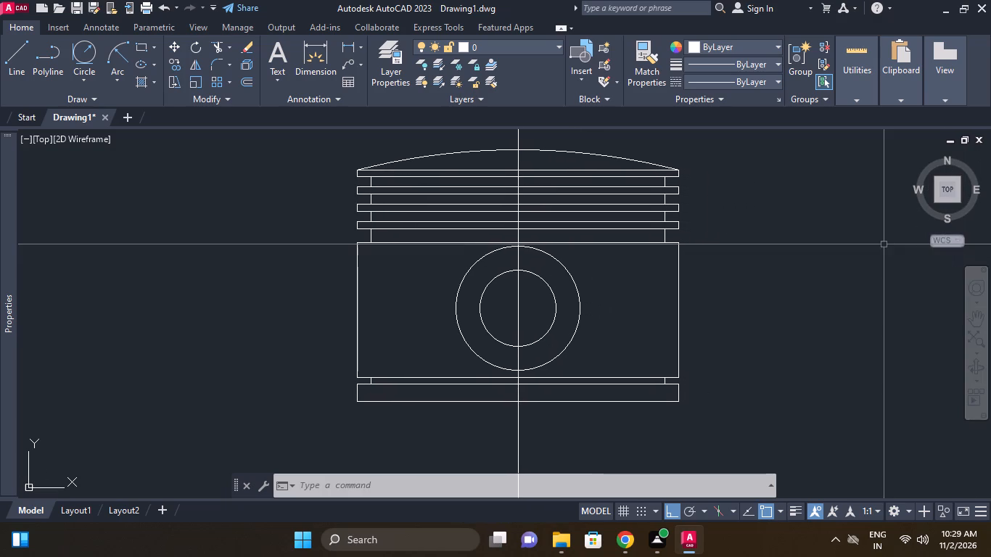
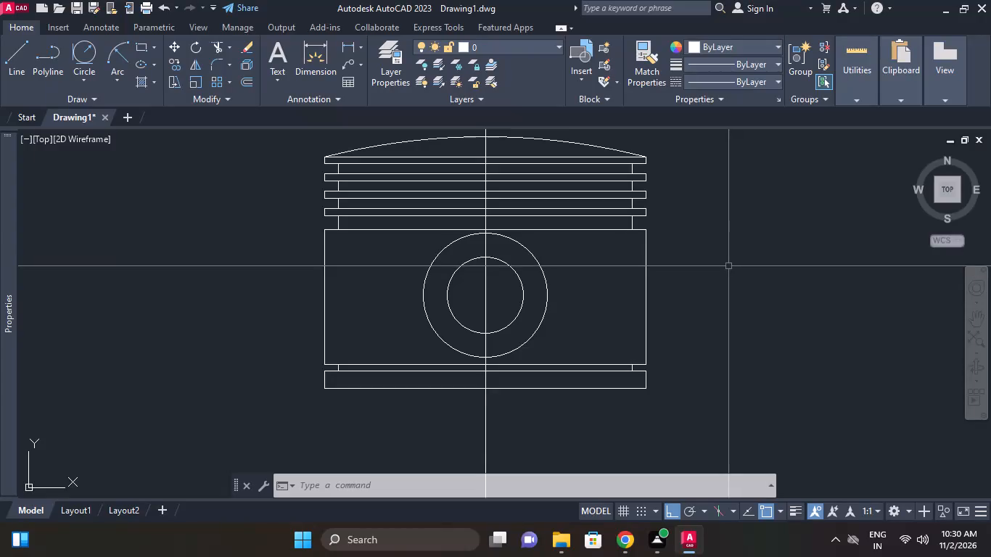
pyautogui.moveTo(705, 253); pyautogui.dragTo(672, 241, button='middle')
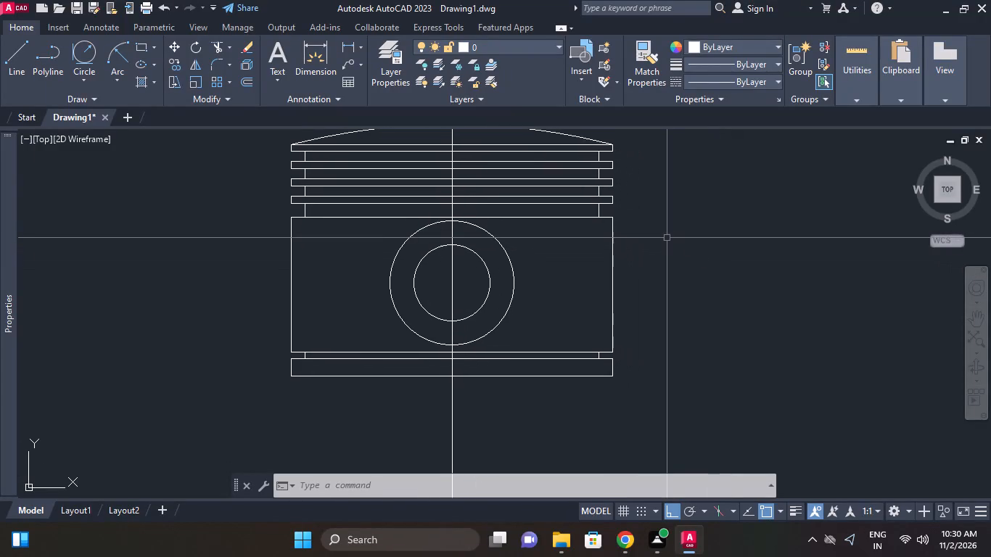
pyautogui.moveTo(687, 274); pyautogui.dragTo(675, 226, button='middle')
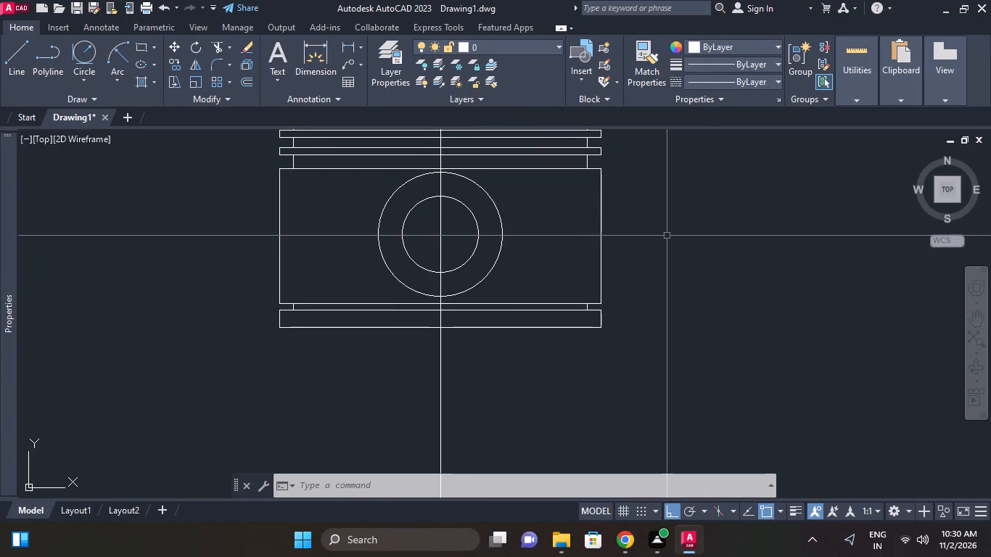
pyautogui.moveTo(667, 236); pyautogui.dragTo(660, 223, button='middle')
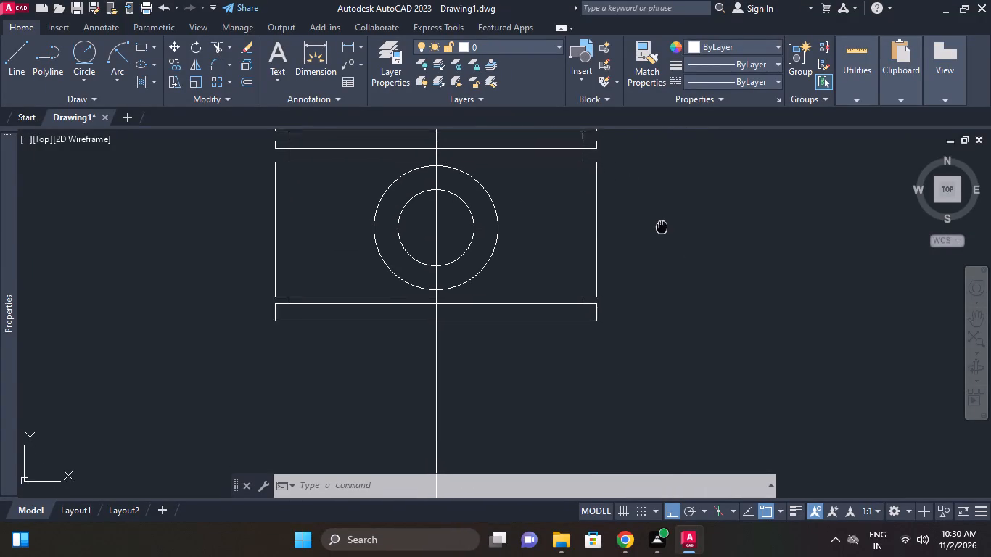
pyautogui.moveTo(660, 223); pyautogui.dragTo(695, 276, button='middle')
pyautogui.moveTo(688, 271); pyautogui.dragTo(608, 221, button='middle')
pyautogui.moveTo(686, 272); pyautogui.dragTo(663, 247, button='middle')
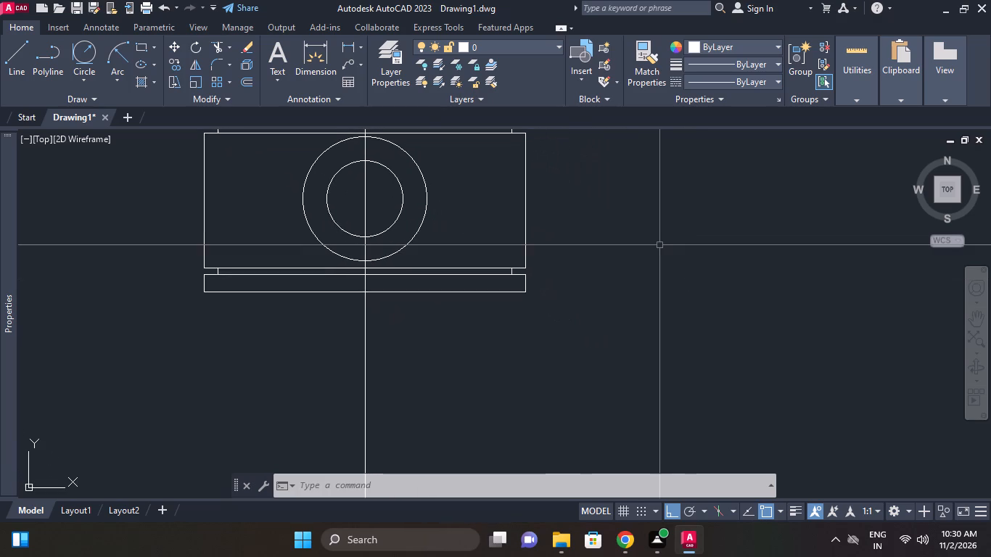
# Draw a horizontal construction line through the lower-right corner of the piston's bottom strip.
pyautogui.scroll(-2, 590, 313)
pyautogui.moveTo(589, 312); pyautogui.dragTo(587, 334, button='middle')
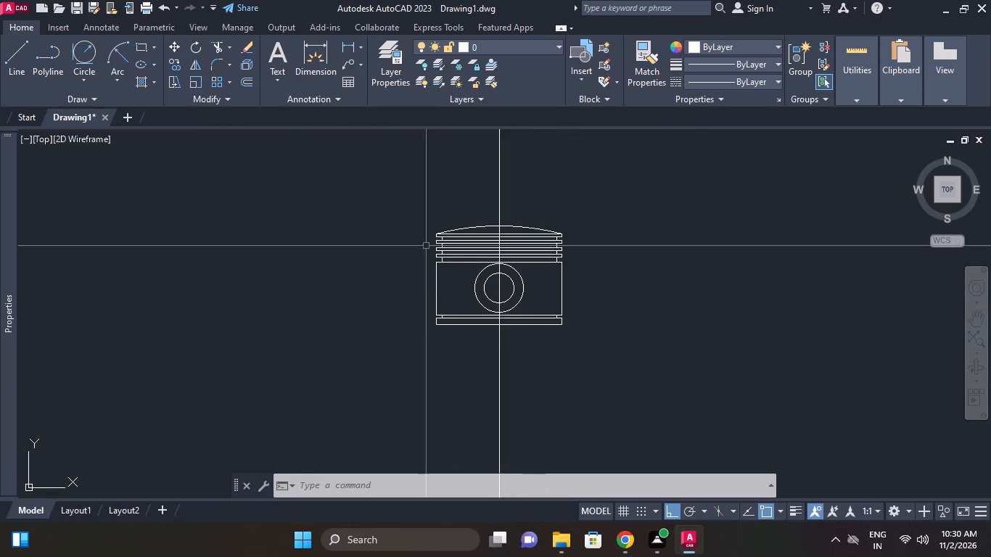
pyautogui.click(81, 102)
pyautogui.click(44, 123)
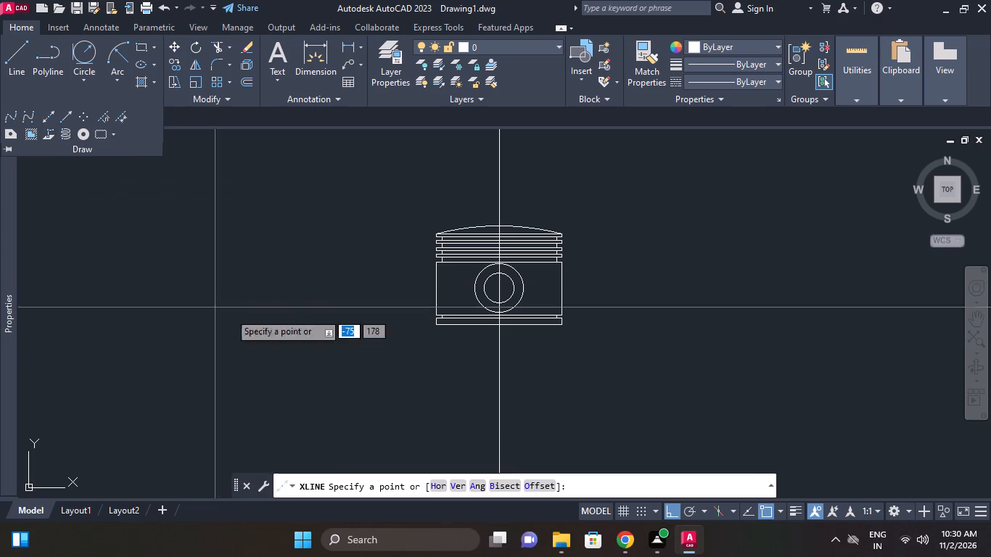
pyautogui.click(443, 483)
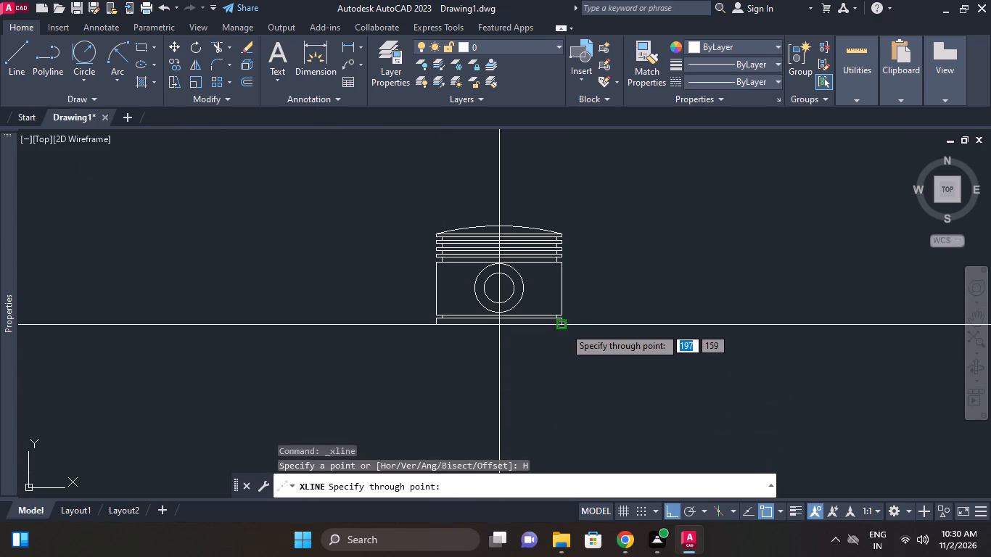
pyautogui.click(564, 327)
pyautogui.moveTo(707, 375); pyautogui.dragTo(584, 381, button='middle')
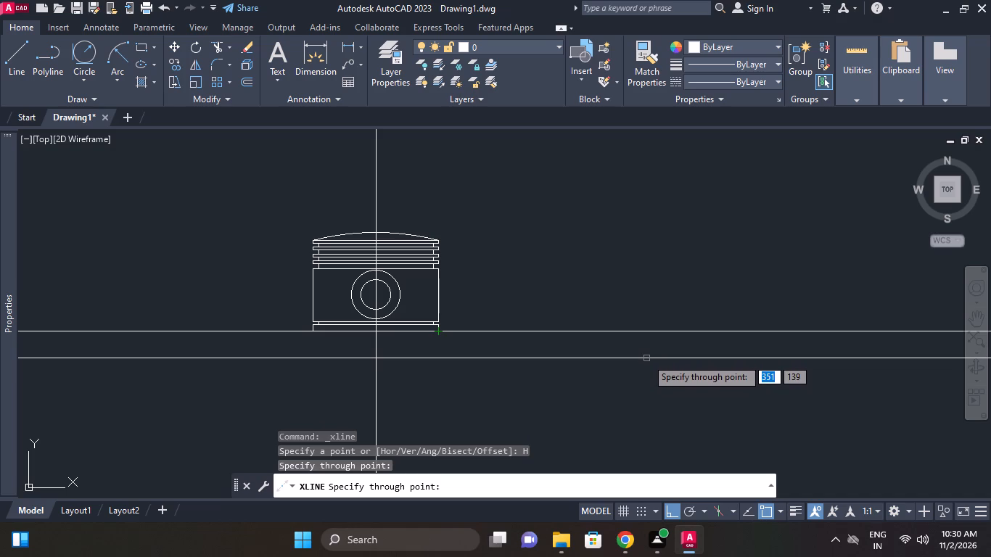
pyautogui.scroll(1, 646, 357)
pyautogui.moveTo(641, 357); pyautogui.dragTo(600, 372, button='middle')
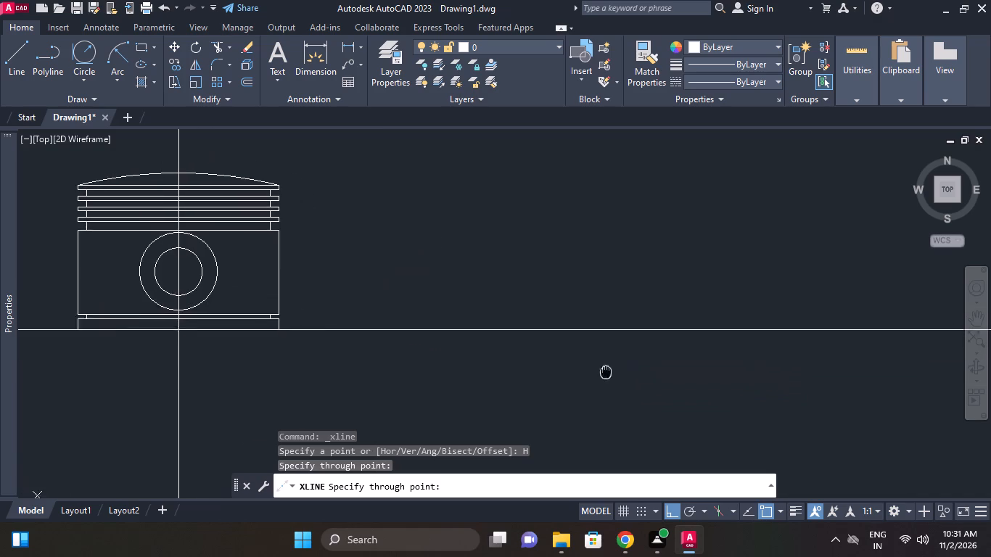
pyautogui.moveTo(600, 372); pyautogui.dragTo(583, 374, button='middle')
pyautogui.rightClick(593, 277)
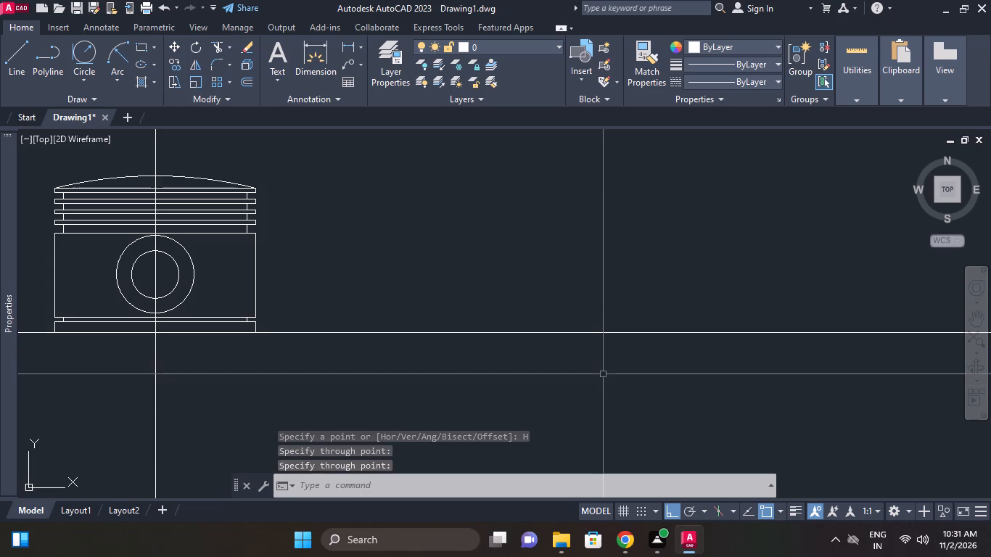
# Draw a 93-unit horizontal line along the construction line, to the right of the piston profile.
pyautogui.click(9, 66)
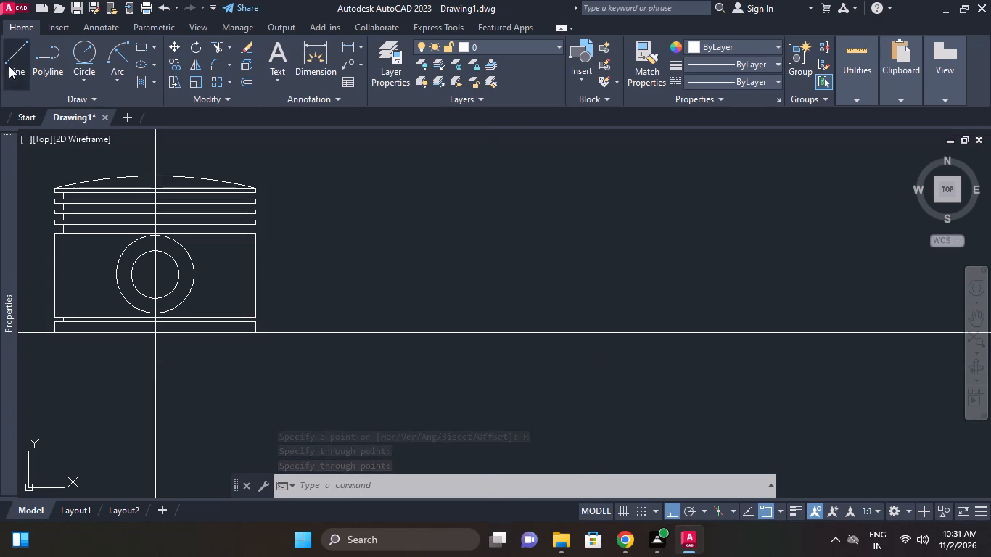
pyautogui.click(495, 331)
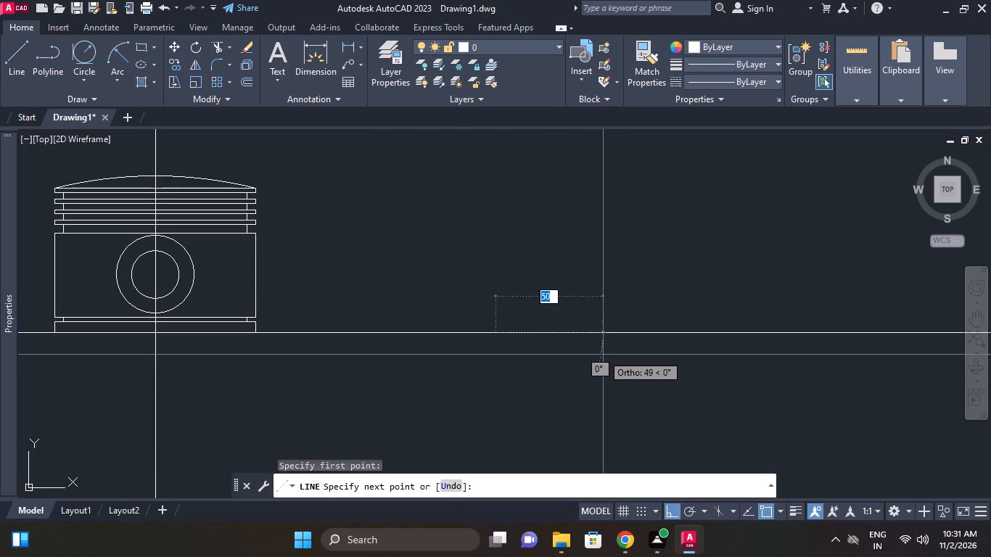
pyautogui.write('93')
pyautogui.press('Return')
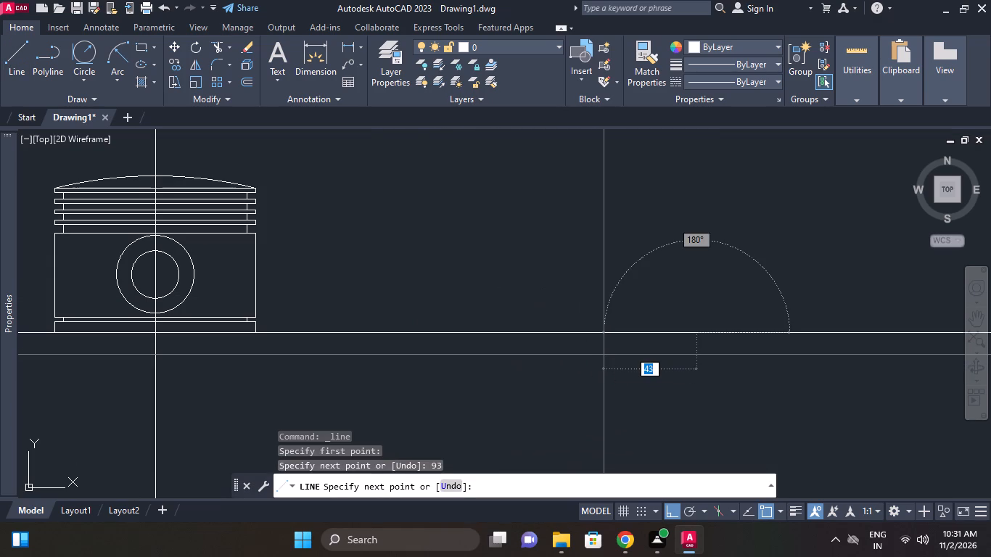
pyautogui.press('Return')
# Erase the horizontal construction line through the piston's bottom edge.
pyautogui.click(356, 342)
pyautogui.click(340, 315)
pyautogui.rightClick(366, 308)
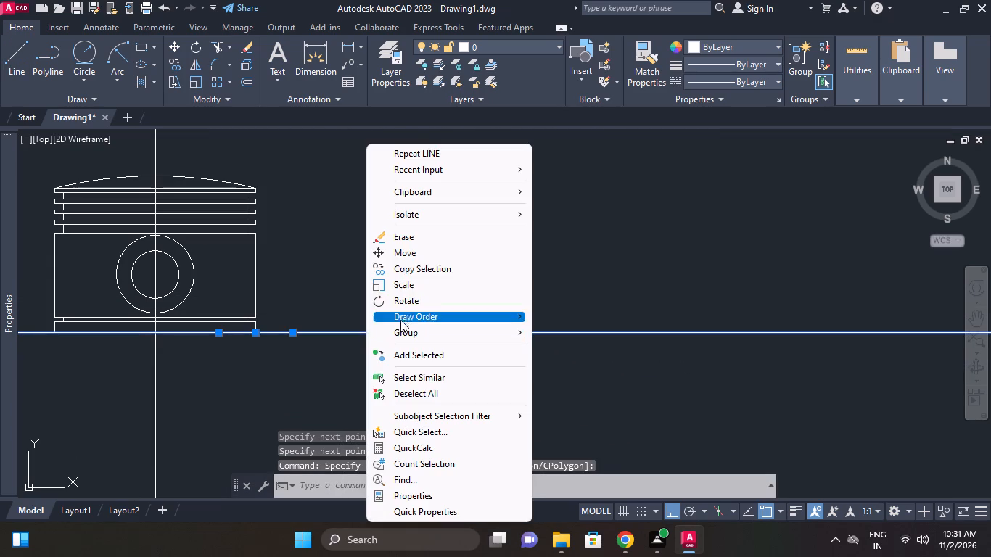
pyautogui.click(408, 239)
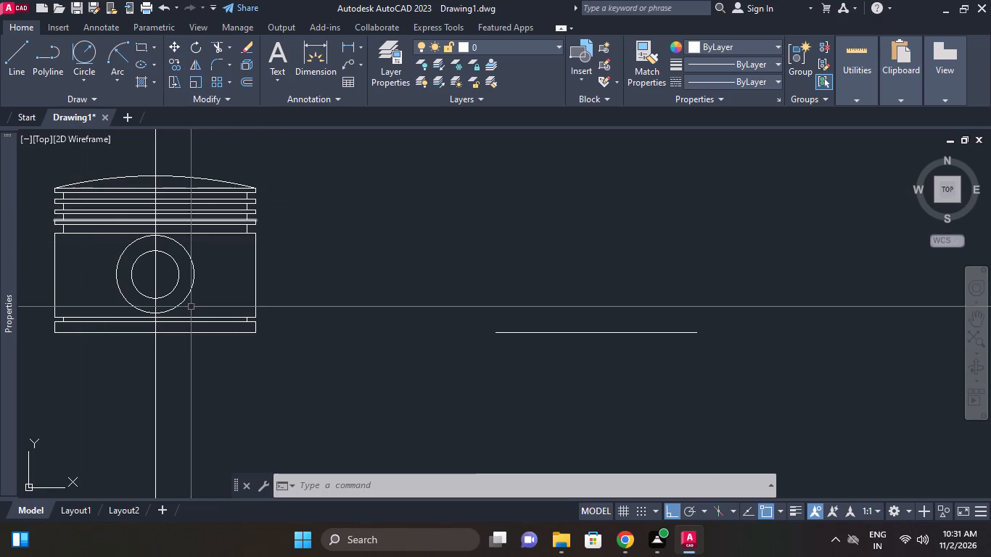
# Move the 93-unit line about 49 units horizontally toward the piston profile.
pyautogui.moveTo(597, 384); pyautogui.dragTo(592, 375)
pyautogui.click(549, 260)
pyautogui.rightClick(549, 260)
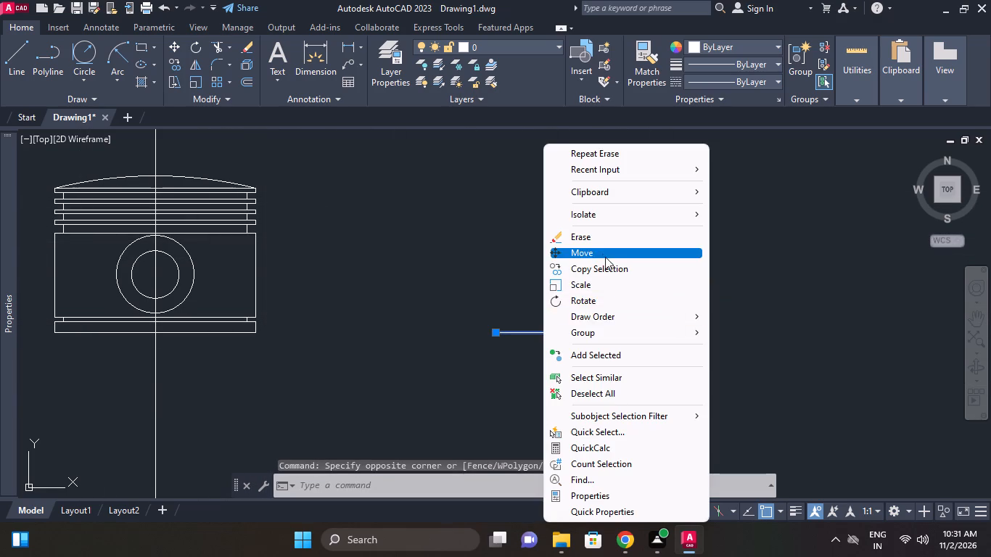
pyautogui.click(599, 251)
pyautogui.click(707, 290)
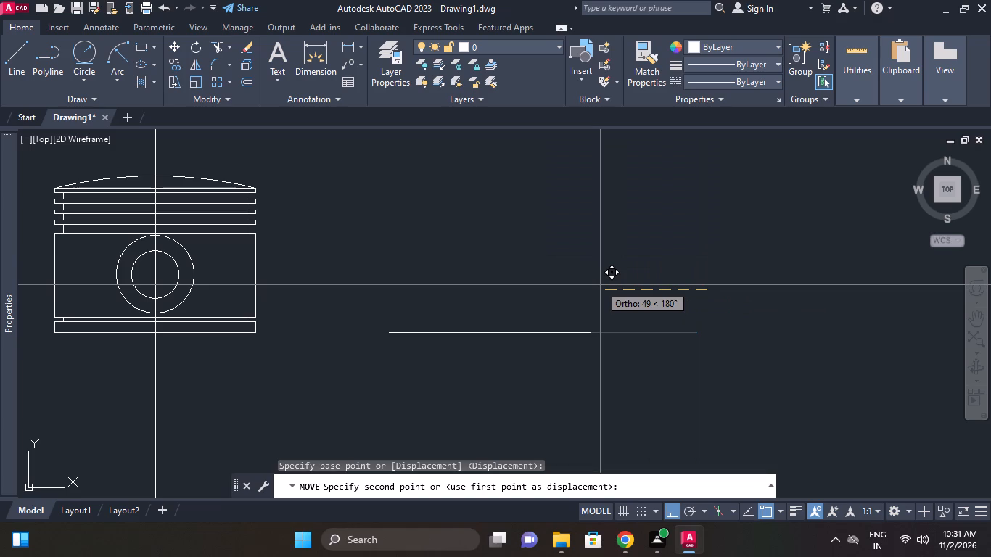
pyautogui.click(599, 285)
# Measure the height of the bottom strip at its right edge with a linear dimension preview.
pyautogui.moveTo(369, 271); pyautogui.dragTo(531, 276, button='middle')
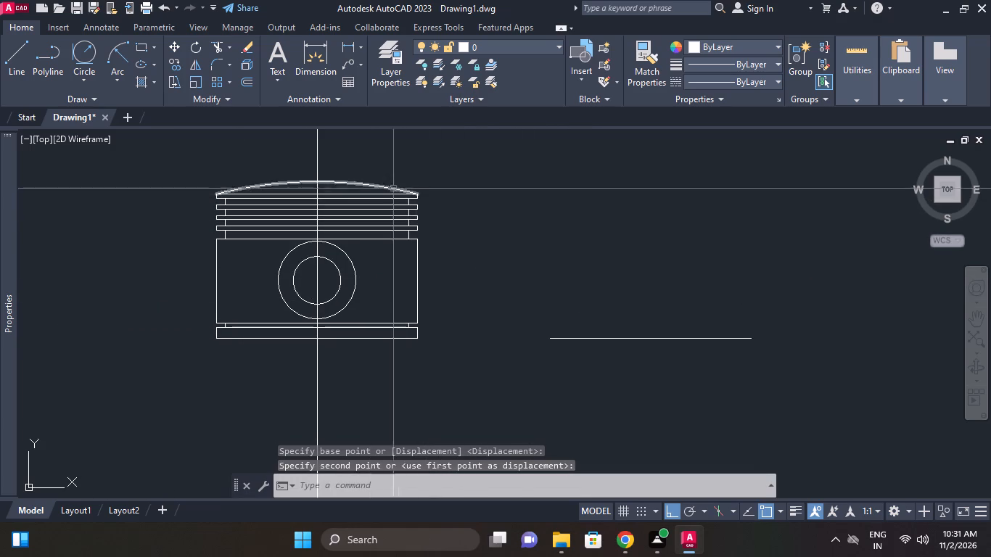
pyautogui.click(349, 45)
pyautogui.scroll(2, 387, 308)
pyautogui.click(461, 385)
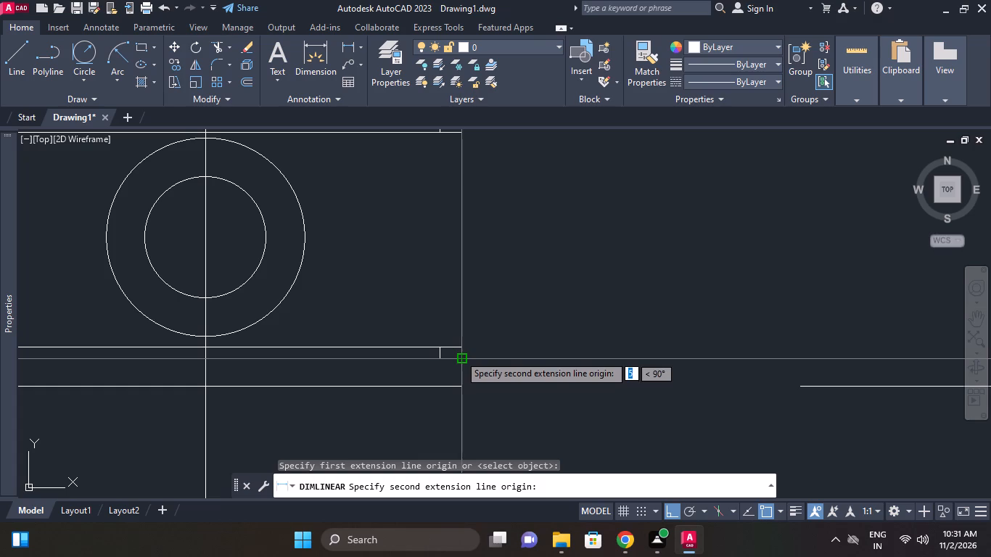
pyautogui.rightClick(517, 307)
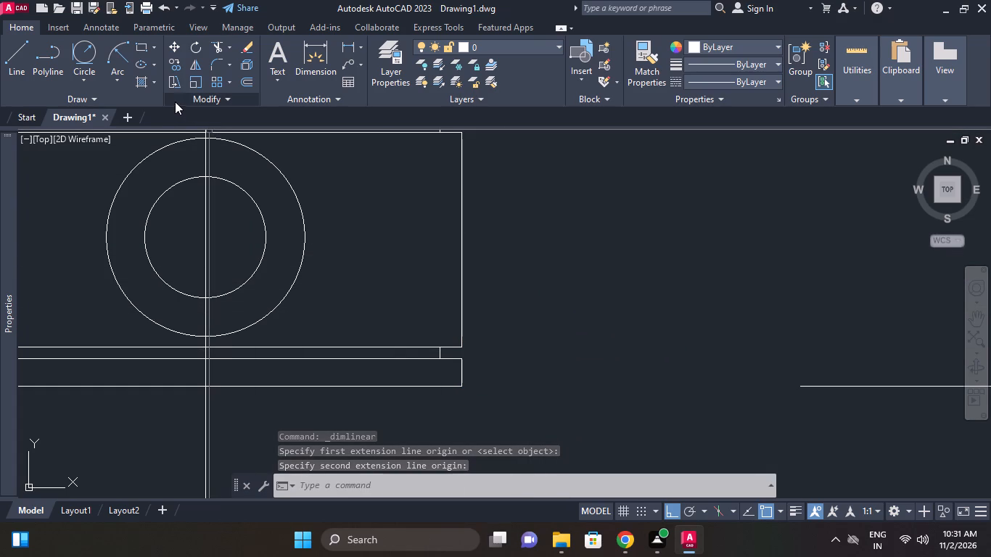
# Draw a 5-unit vertical line upward from the left end of the 93-unit base line.
pyautogui.click(28, 54)
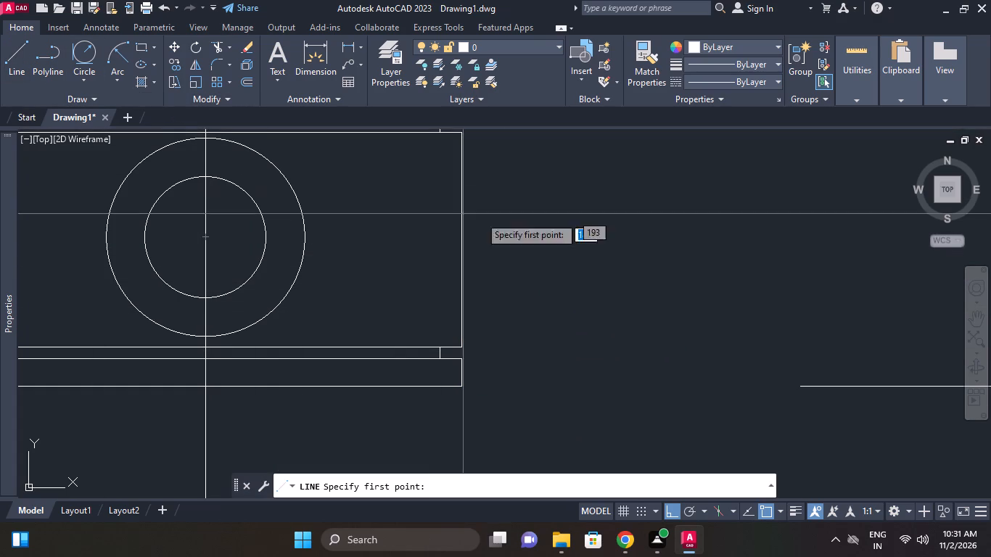
pyautogui.moveTo(515, 226); pyautogui.dragTo(347, 248, button='middle')
pyautogui.click(629, 407)
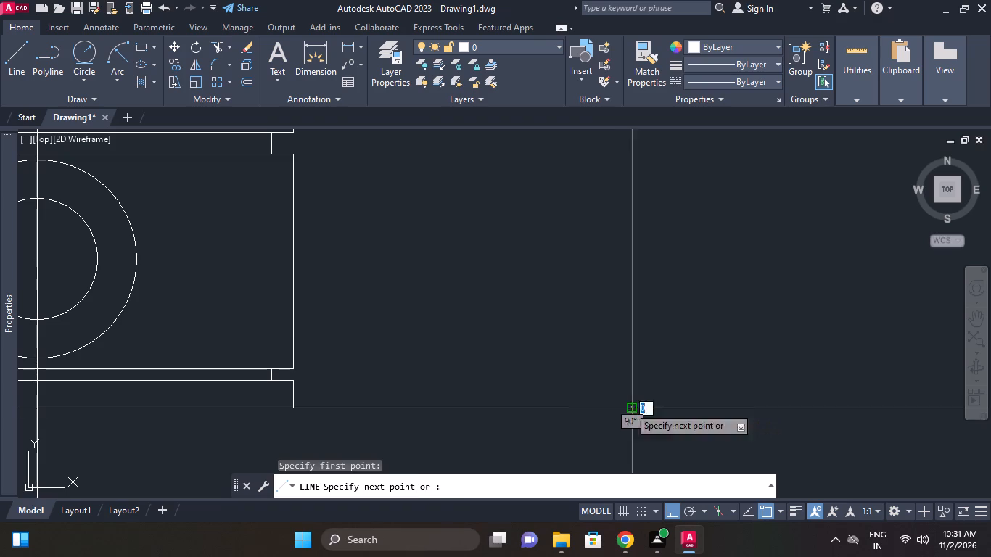
pyautogui.press('5')
pyautogui.press('Return')
pyautogui.press('Return')
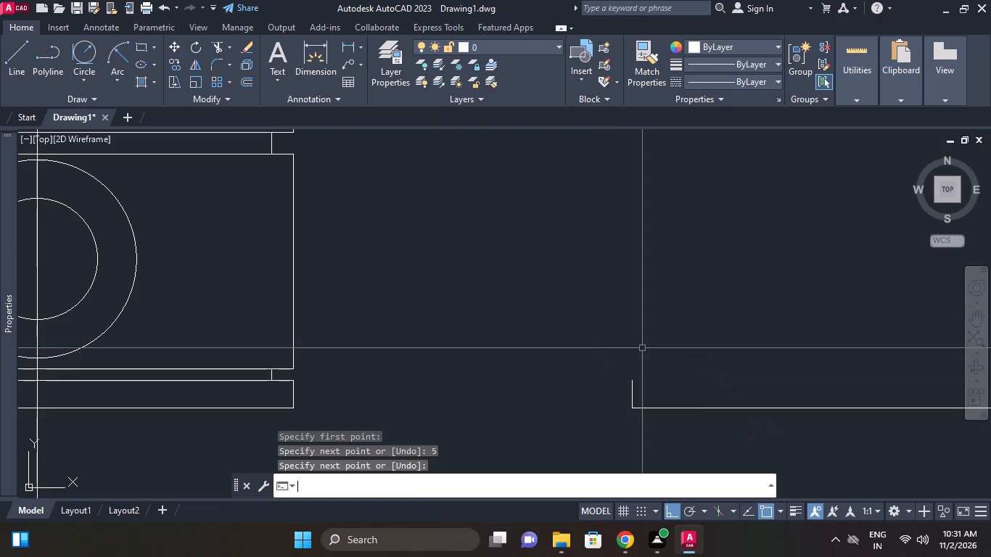
# Draw a 5-unit vertical line upward from the right end of the 93-unit base line.
pyautogui.rightClick(640, 339)
pyautogui.click(688, 59)
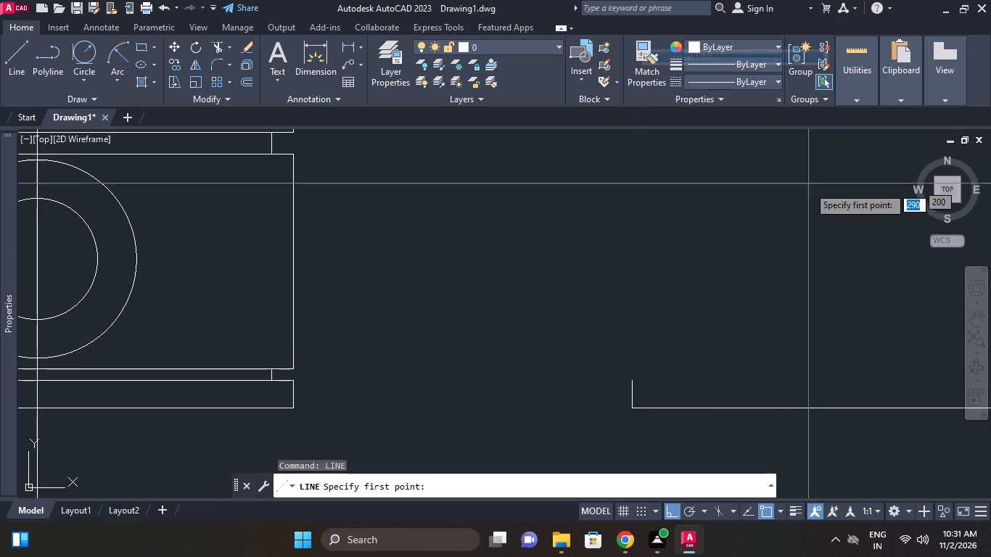
pyautogui.moveTo(754, 260); pyautogui.dragTo(434, 255, button='middle')
pyautogui.scroll(-1, 689, 316)
pyautogui.click(776, 373)
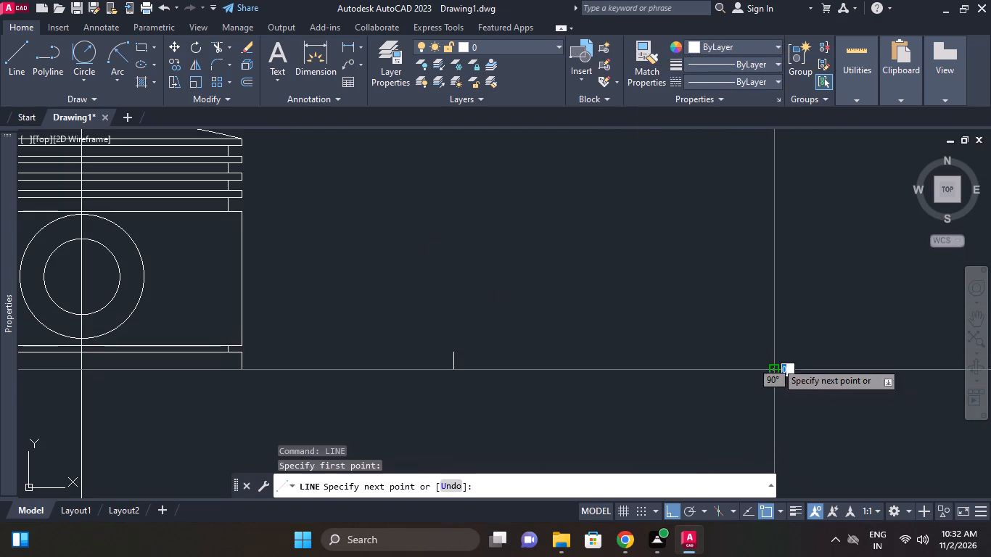
pyautogui.press('5')
pyautogui.press('Return')
pyautogui.press('Return')
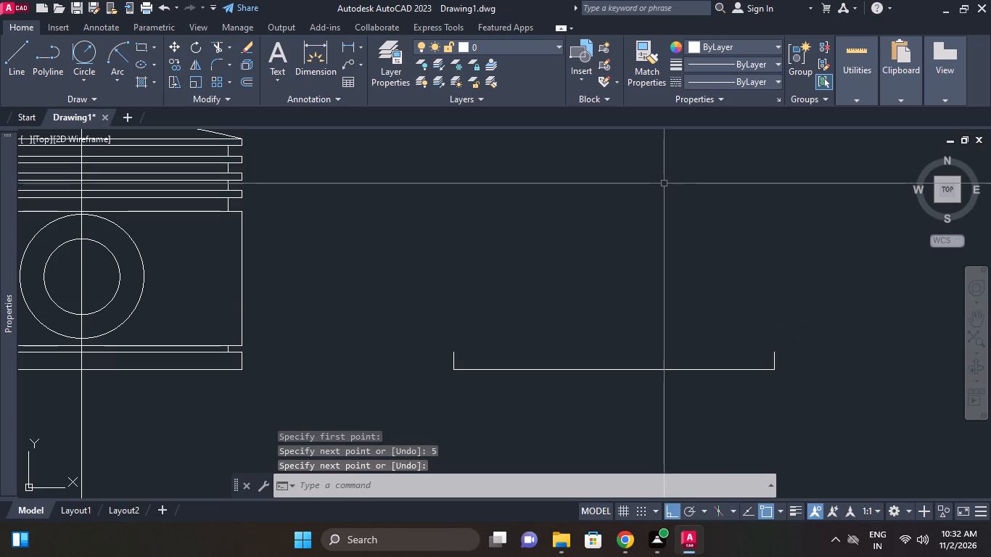
# Draw a 4-unit horizontal line inward from the top of the new profile's left vertical line.
pyautogui.click(4, 43)
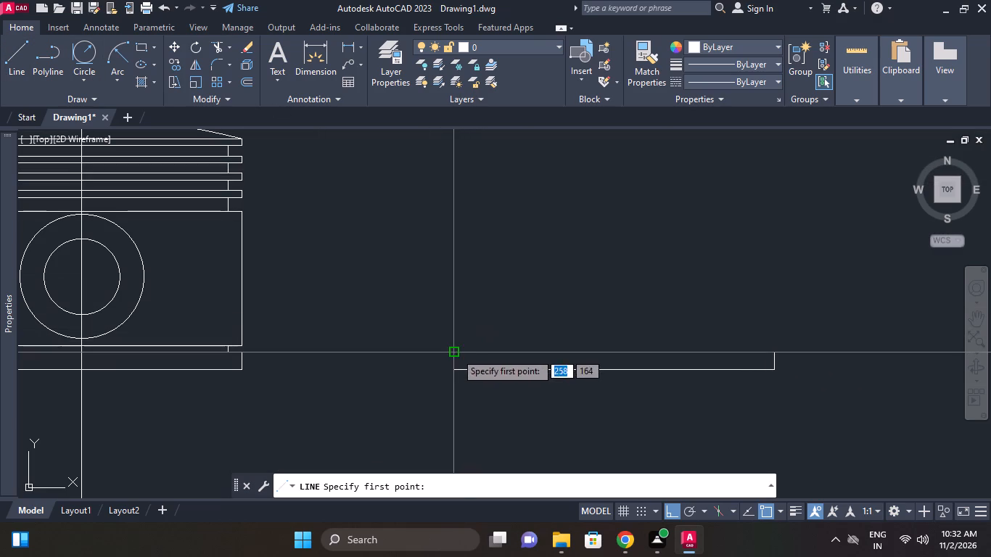
pyautogui.click(456, 352)
pyautogui.press('4')
pyautogui.press('Return')
pyautogui.press('Return')
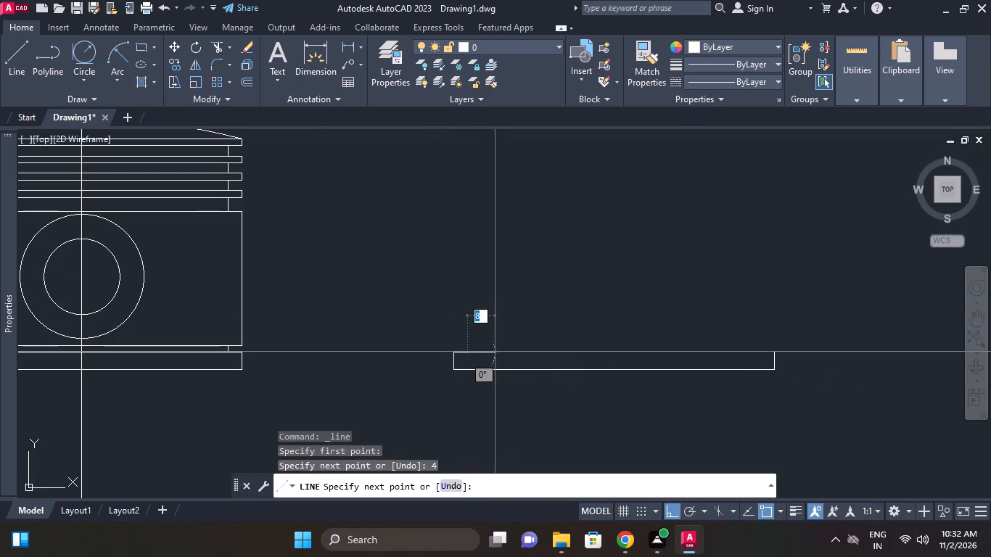
# Draw a 4-unit horizontal line inward from the top of the new profile's right vertical line.
pyautogui.rightClick(493, 350)
pyautogui.click(569, 70)
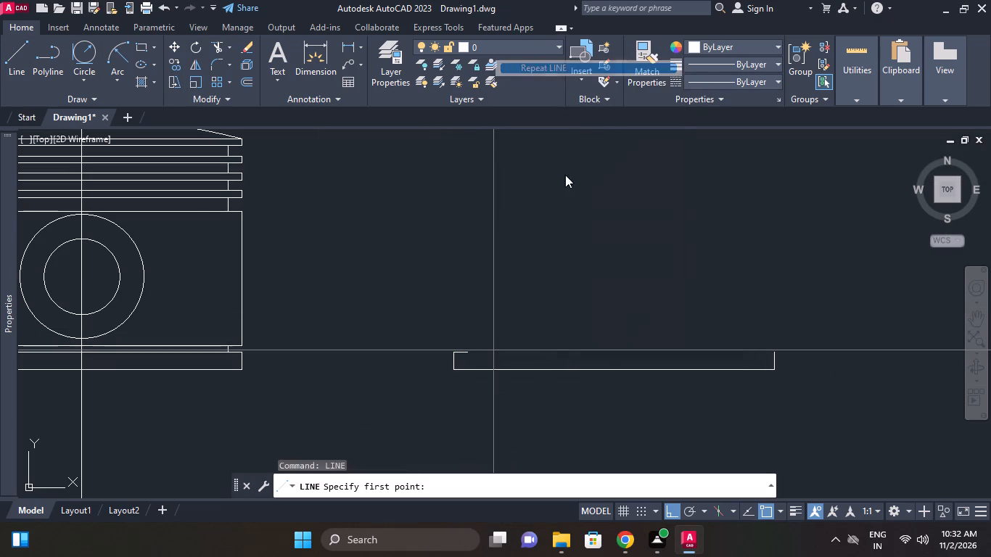
pyautogui.click(775, 349)
pyautogui.press('4')
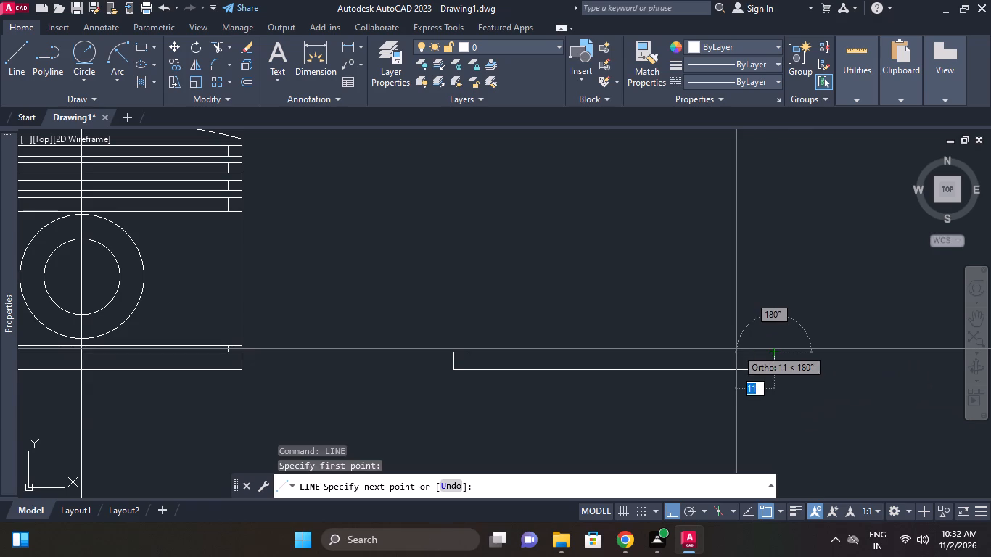
pyautogui.press('Return')
pyautogui.press('Return')
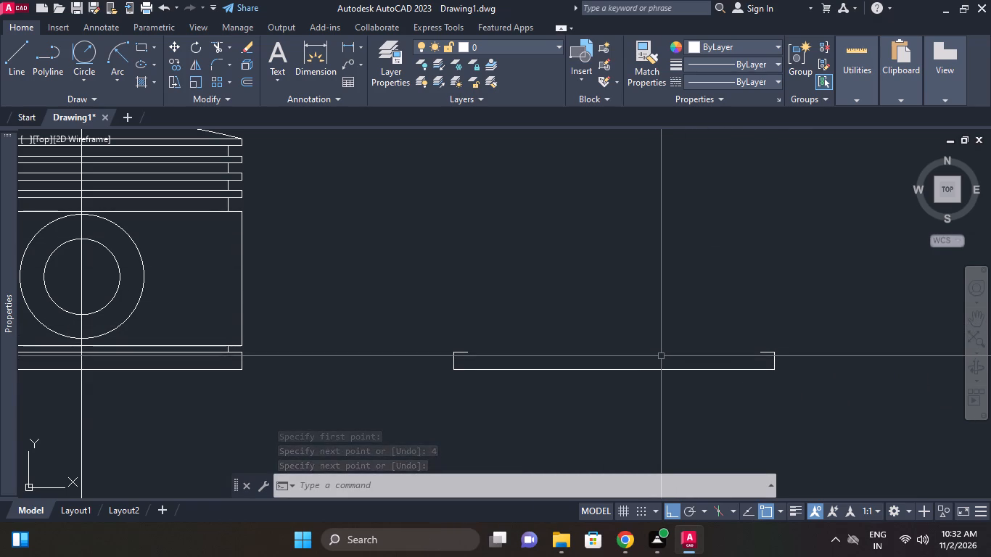
# Draw a 2-unit vertical line upward from the inner end of the left 4-unit ledge.
pyautogui.rightClick(456, 275)
pyautogui.click(513, 243)
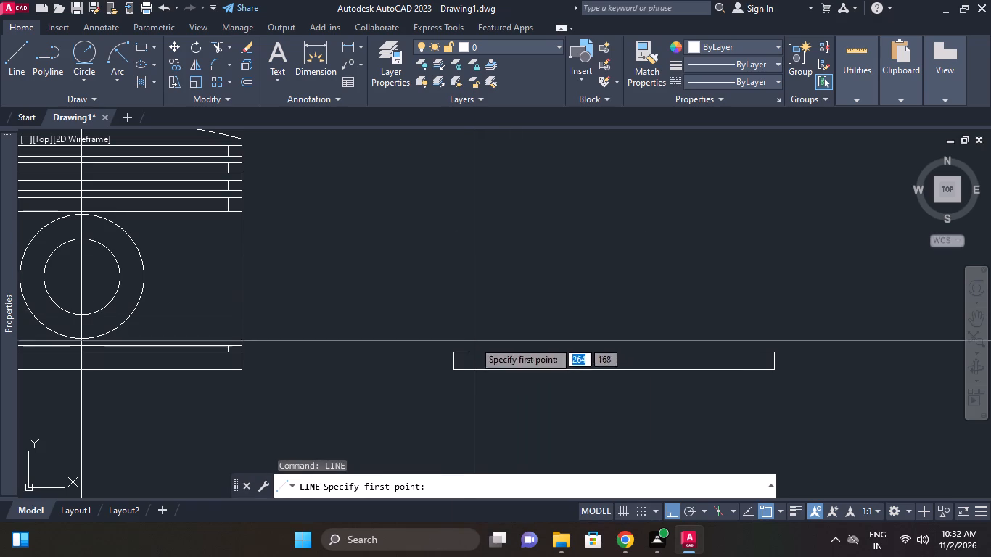
pyautogui.click(469, 350)
pyautogui.press('2')
pyautogui.press('Return')
pyautogui.press('Return')
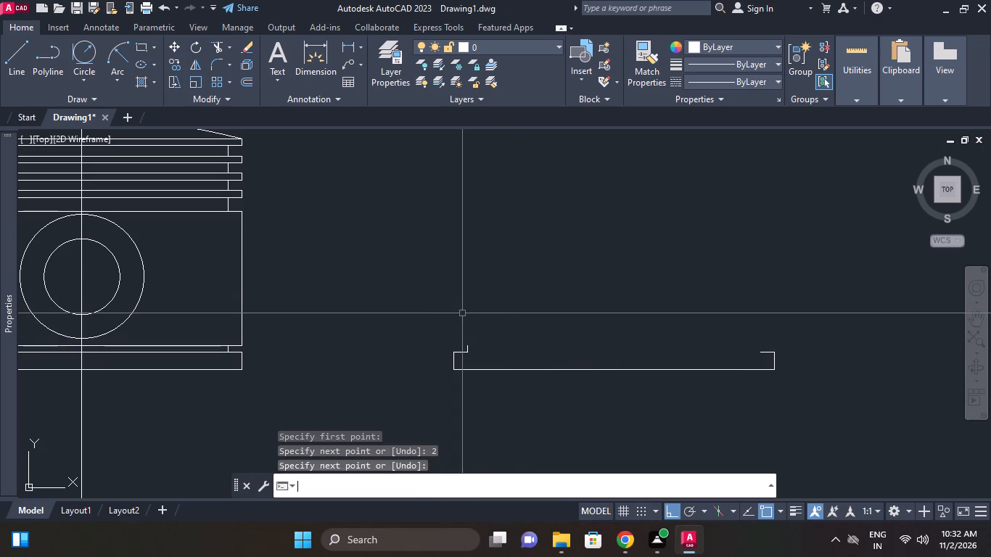
# Draw a 2-unit vertical line upward from the inner end of the right 4-unit ledge.
pyautogui.rightClick(495, 342)
pyautogui.click(555, 63)
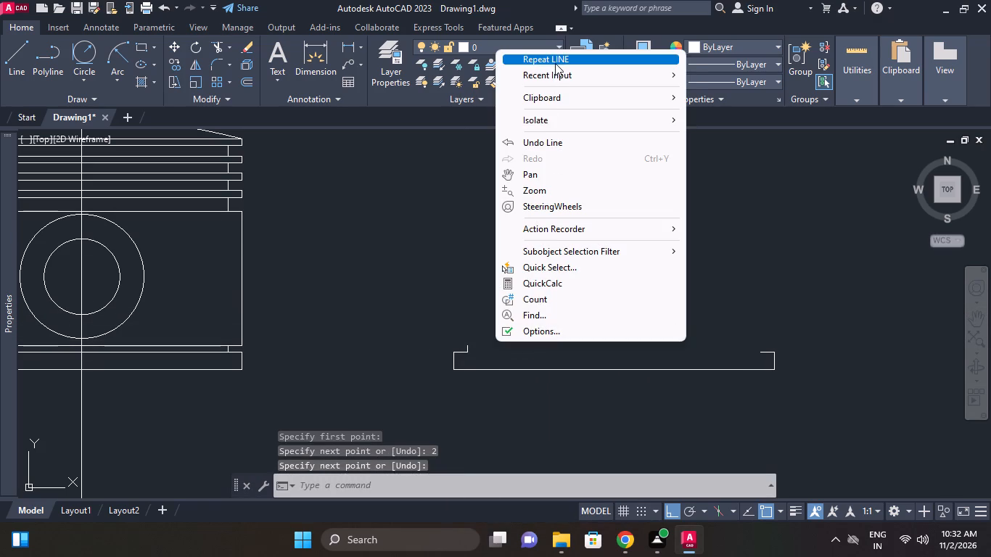
pyautogui.scroll(2, 812, 375)
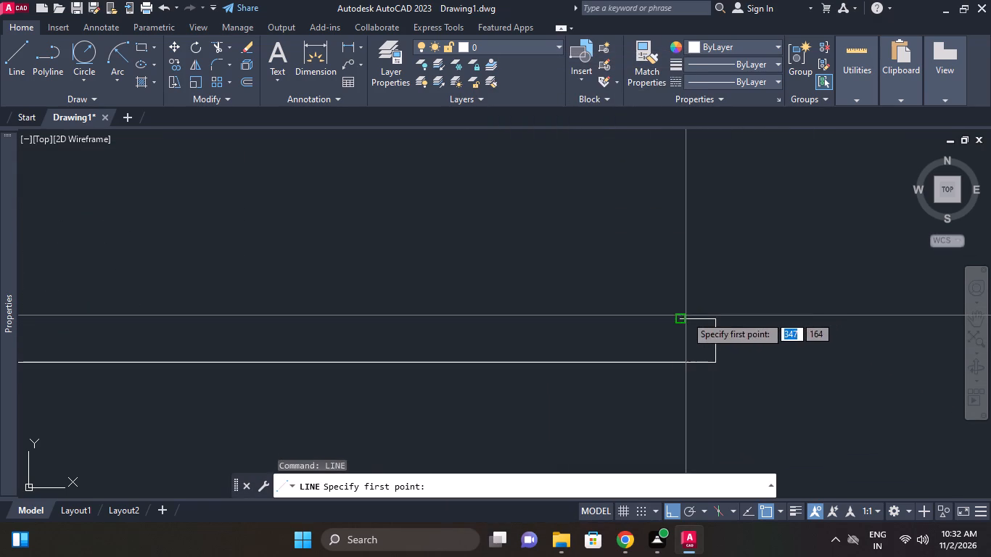
pyautogui.click(680, 316)
pyautogui.press('2')
pyautogui.press('Return')
pyautogui.press('Return')
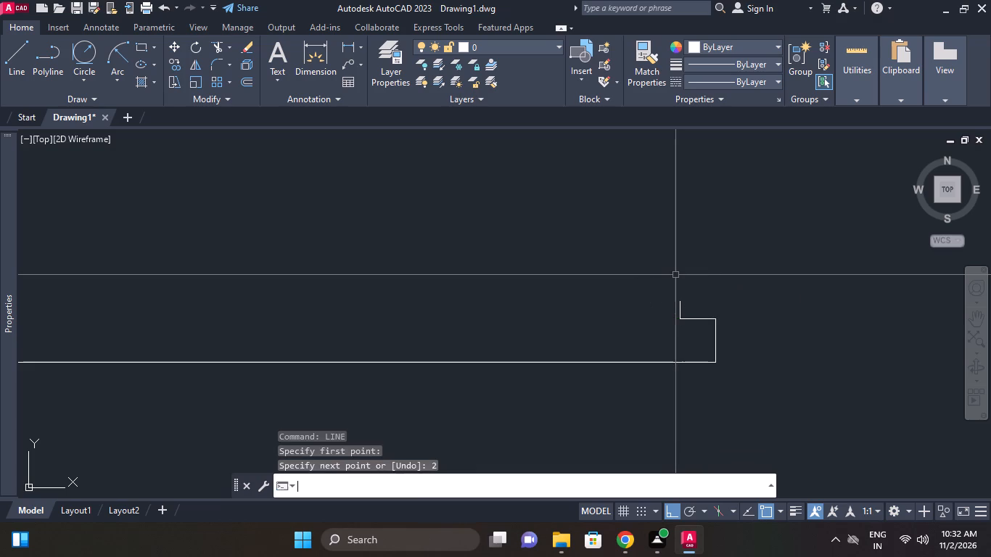
# Draw a 4-unit horizontal line outward from the top of the right 2-unit vertical line.
pyautogui.rightClick(673, 276)
pyautogui.click(717, 240)
pyautogui.click(680, 297)
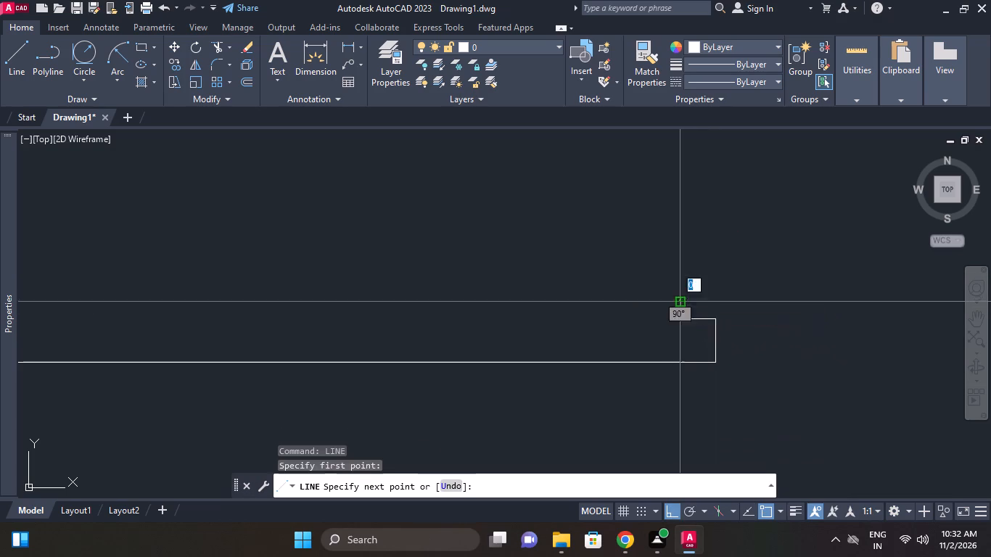
pyautogui.press('4')
pyautogui.press('Return')
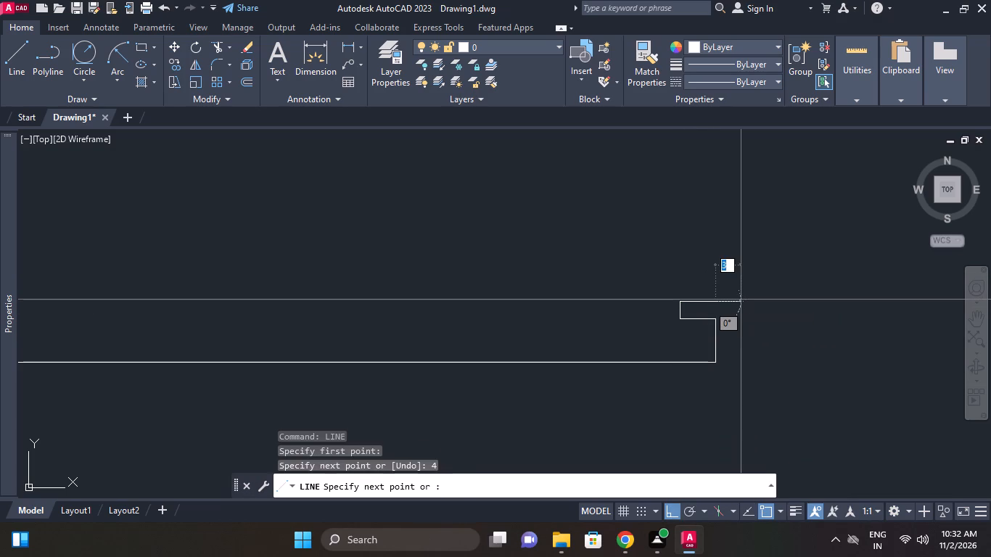
pyautogui.press('Return')
# Draw a 4-unit horizontal line outward from the top of the left 2-unit vertical line.
pyautogui.rightClick(765, 276)
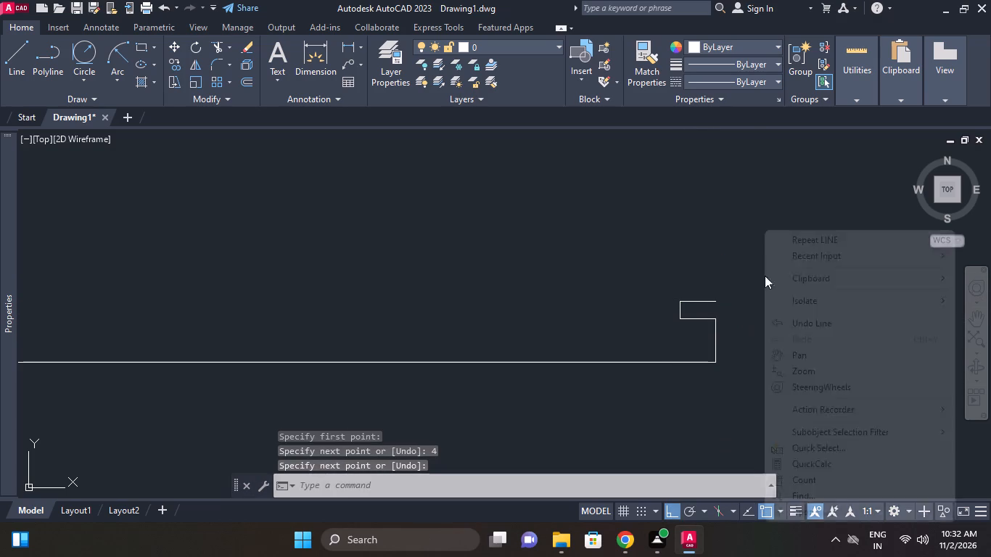
pyautogui.click(814, 244)
pyautogui.scroll(-1, 588, 296)
pyautogui.moveTo(754, 318); pyautogui.dragTo(933, 318, button='middle')
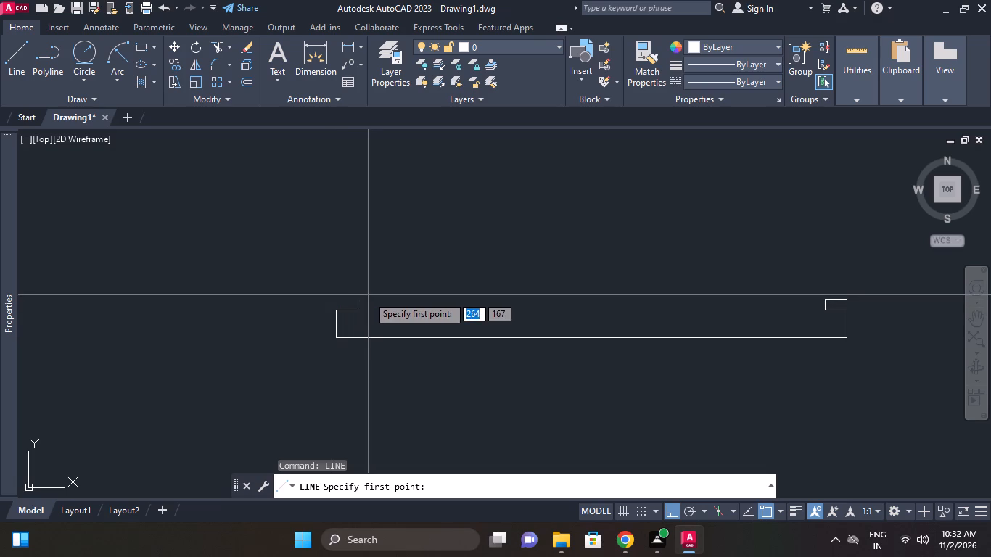
pyautogui.click(357, 299)
pyautogui.press('4')
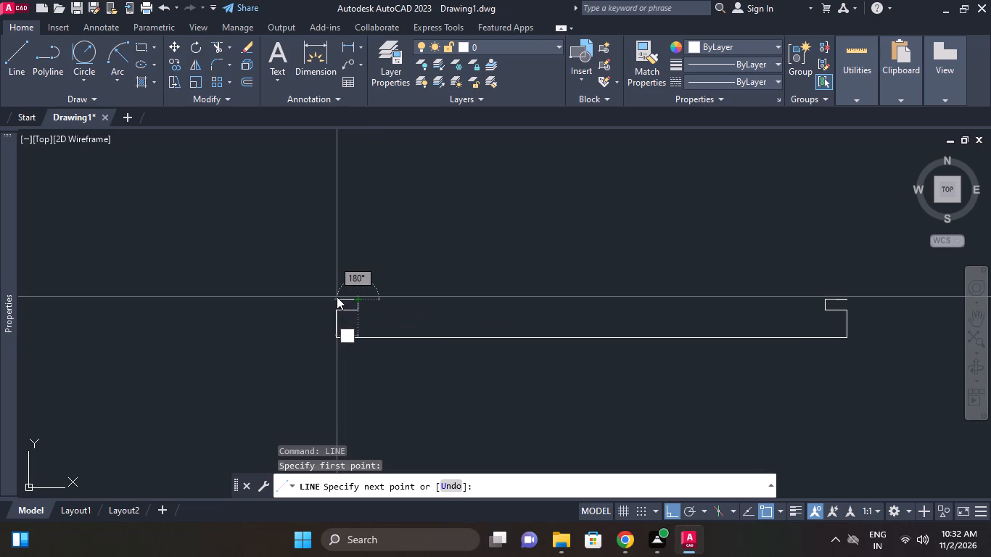
pyautogui.press('Return')
pyautogui.press('Return')
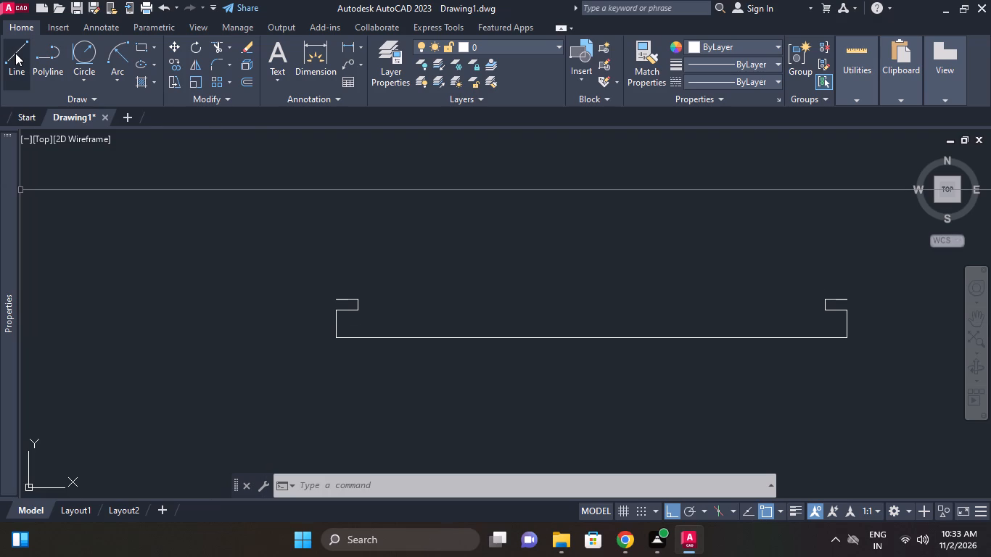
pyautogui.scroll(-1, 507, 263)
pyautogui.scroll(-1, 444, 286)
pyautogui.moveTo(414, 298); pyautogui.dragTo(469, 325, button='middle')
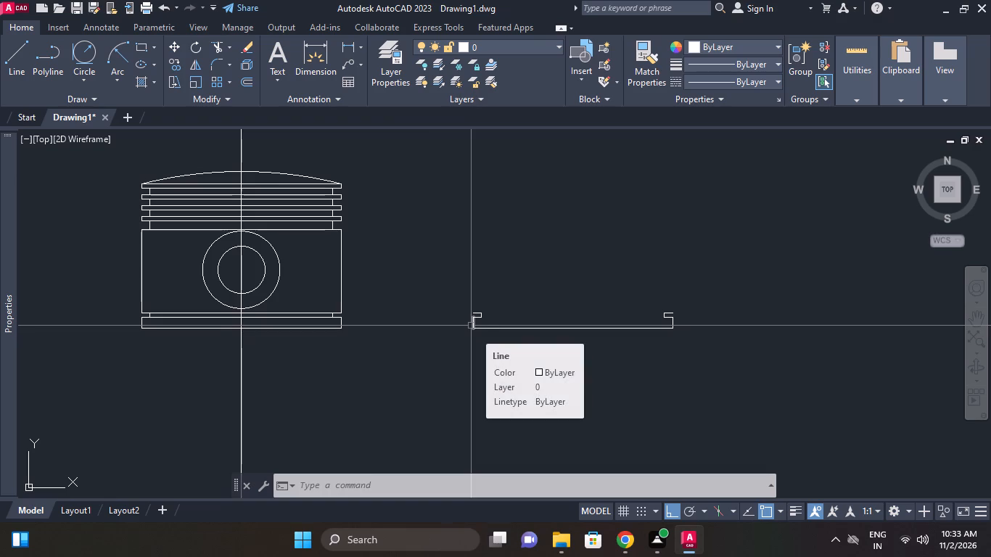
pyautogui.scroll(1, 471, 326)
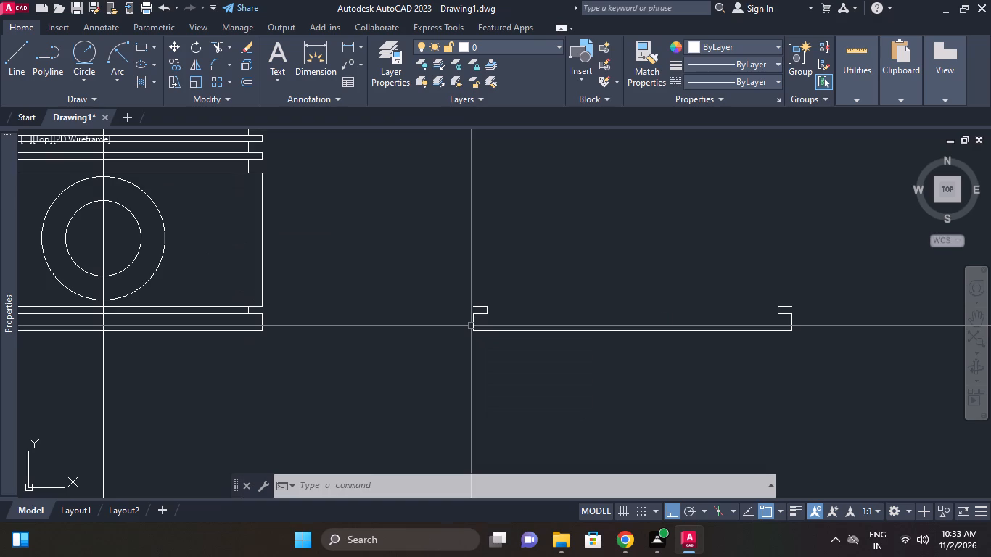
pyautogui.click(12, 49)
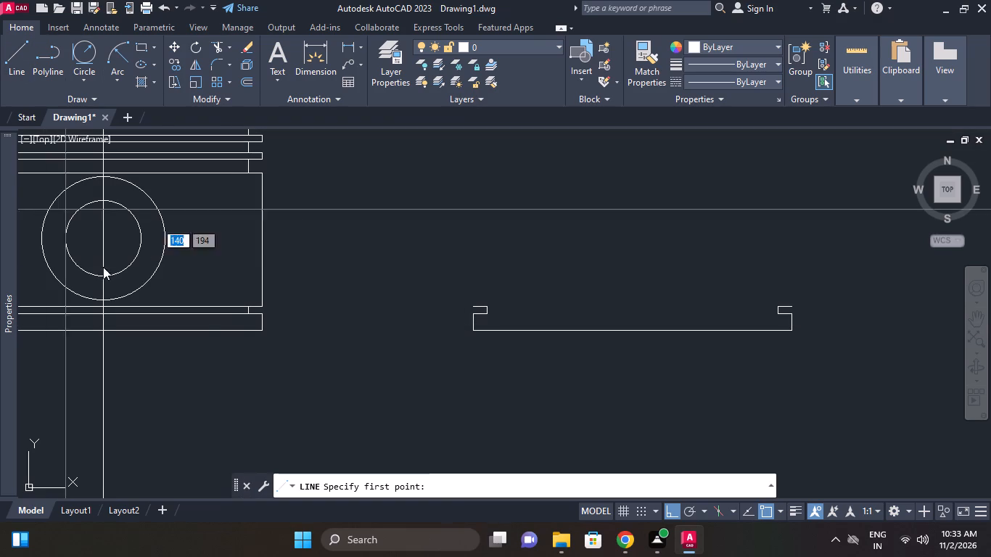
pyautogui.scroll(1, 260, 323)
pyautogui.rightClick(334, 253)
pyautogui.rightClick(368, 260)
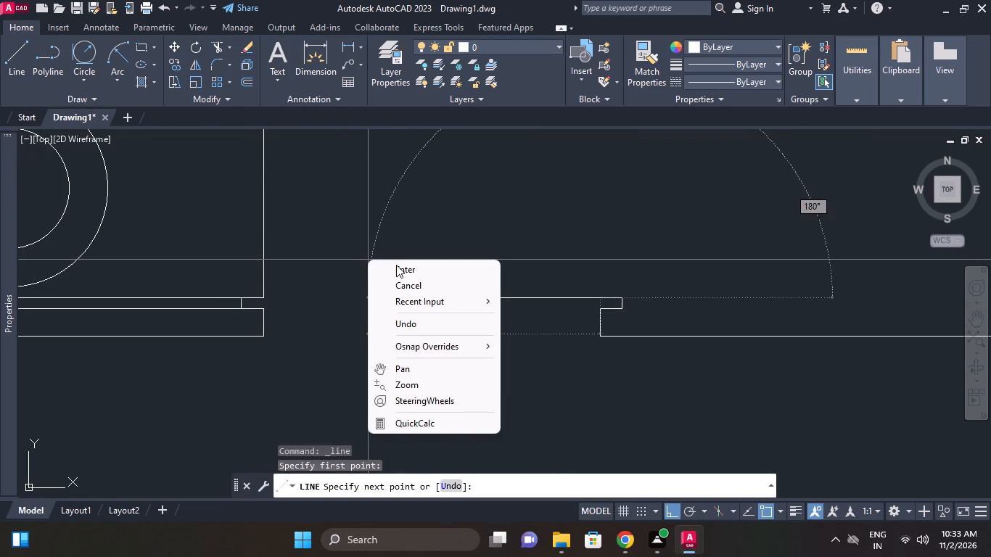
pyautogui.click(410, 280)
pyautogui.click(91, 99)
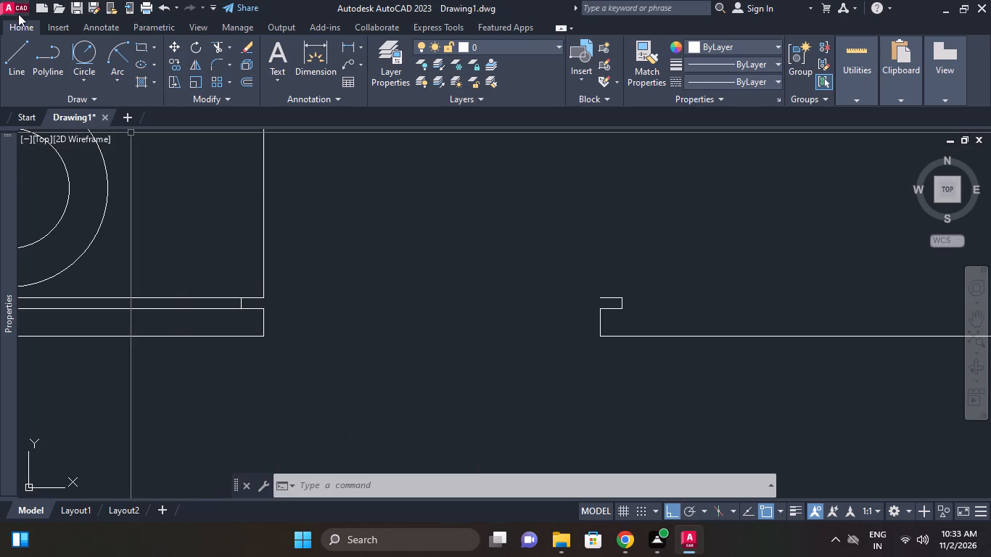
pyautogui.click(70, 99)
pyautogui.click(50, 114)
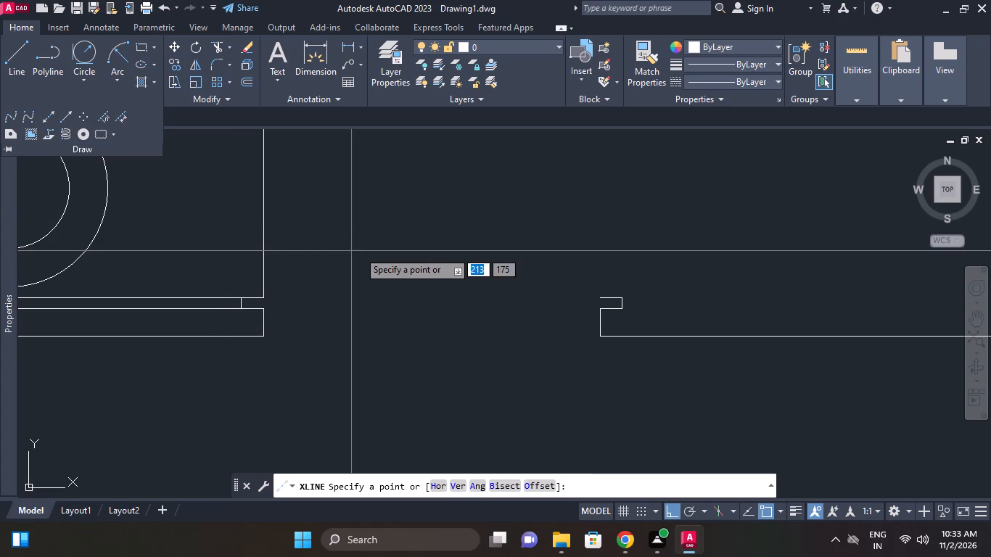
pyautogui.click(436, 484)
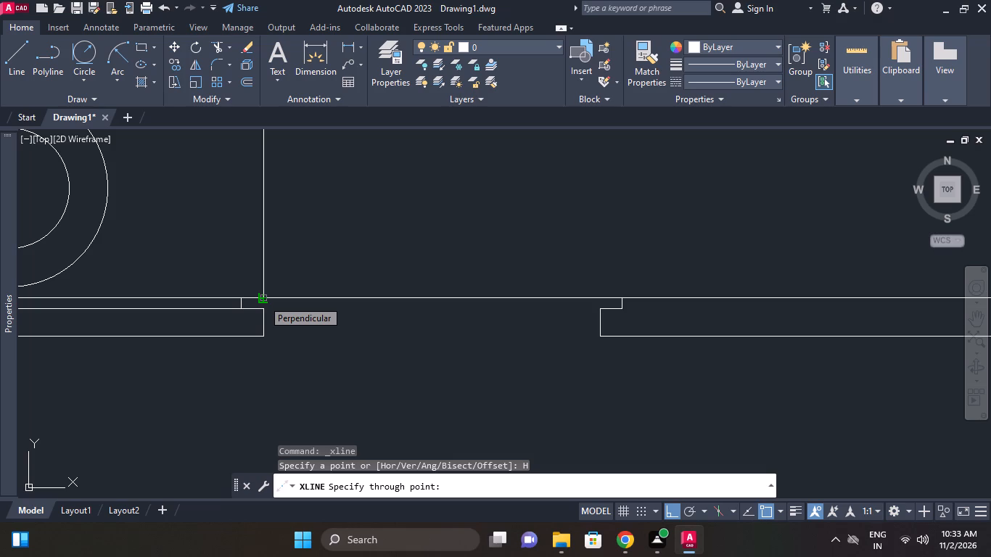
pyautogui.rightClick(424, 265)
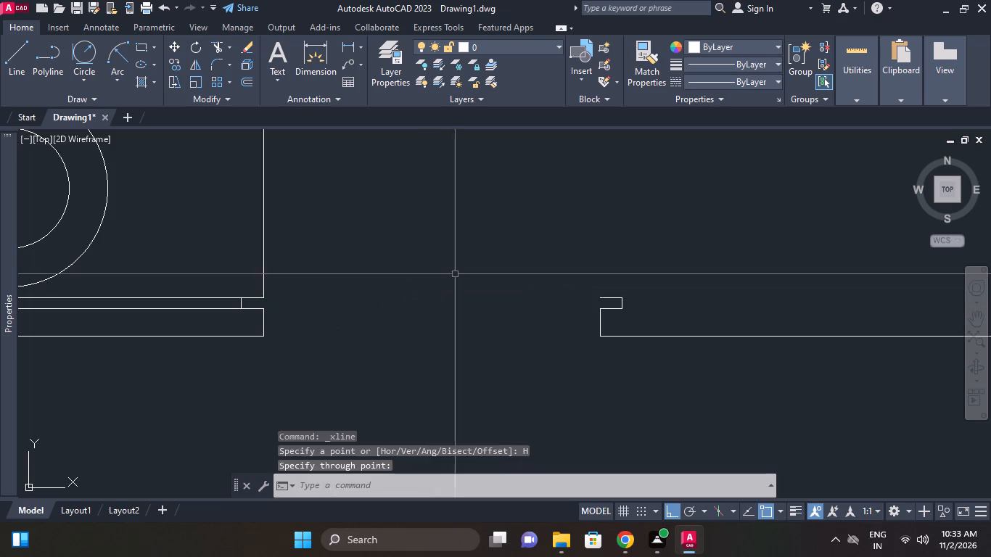
# Draw a 2-unit vertical line upward from the outer end of the new profile's upper left 4-unit line.
pyautogui.click(22, 54)
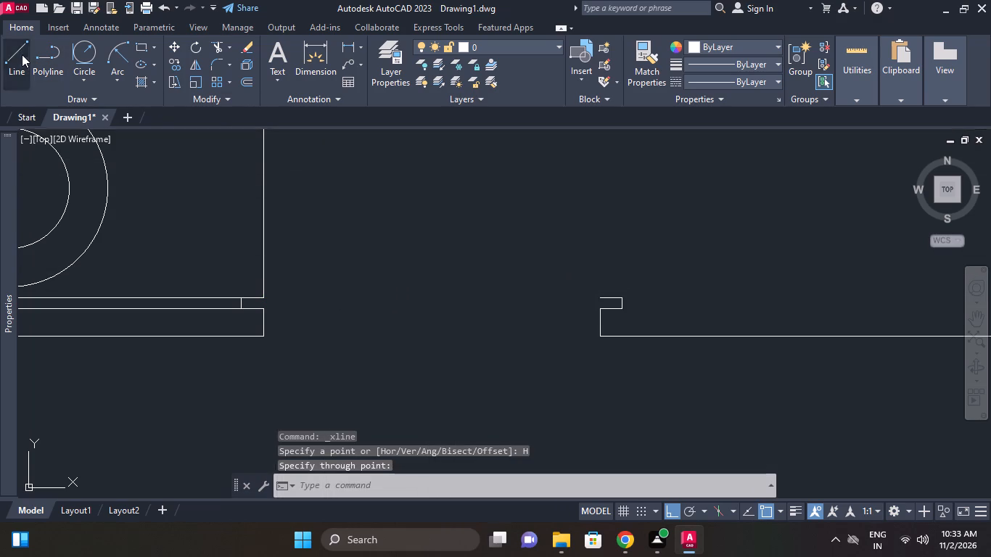
pyautogui.click(599, 293)
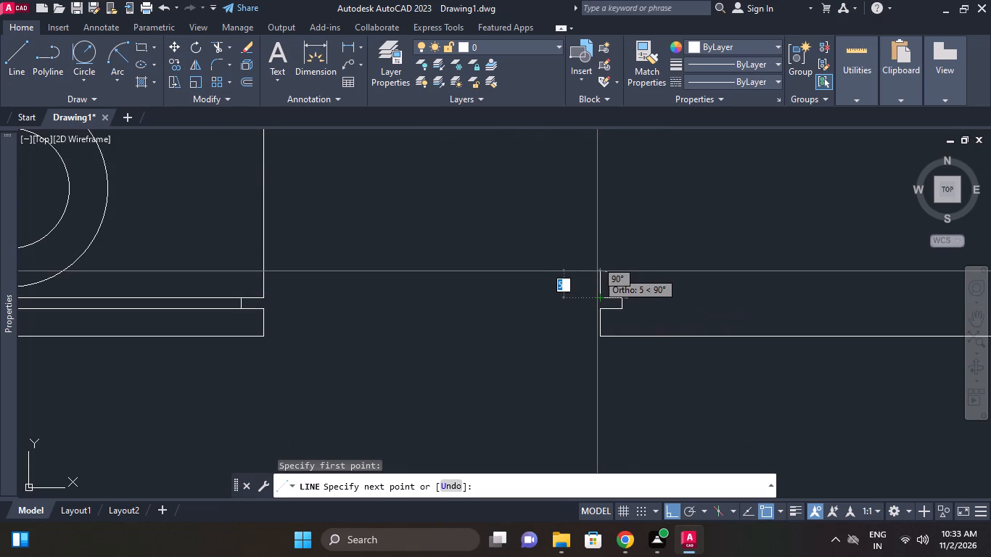
pyautogui.press('2')
pyautogui.press('Return')
pyautogui.press('Return')
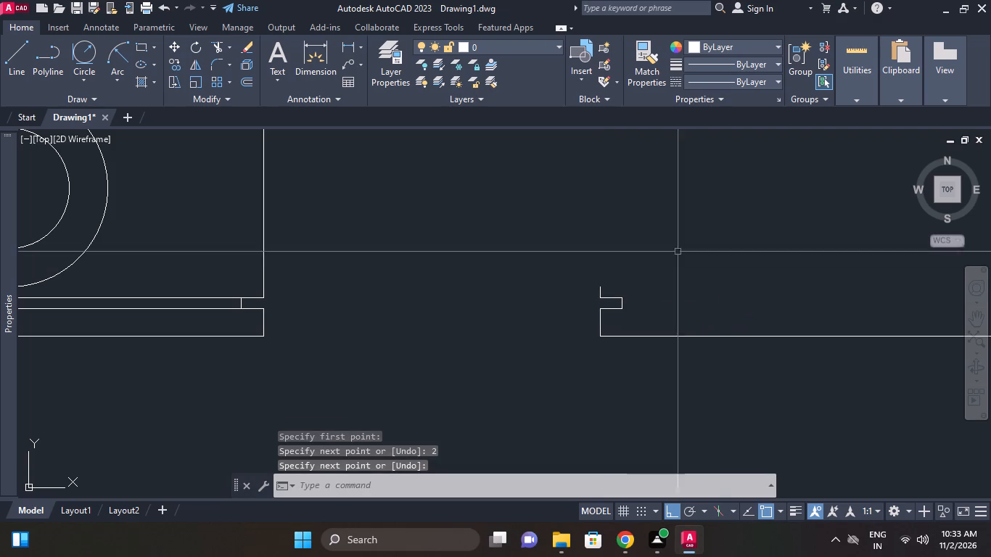
# Draw a 2-unit vertical line upward from the outer end of the new profile's upper right 4-unit line.
pyautogui.rightClick(697, 278)
pyautogui.click(744, 246)
pyautogui.moveTo(729, 360); pyautogui.dragTo(348, 411, button='middle')
pyautogui.scroll(-1, 348, 411)
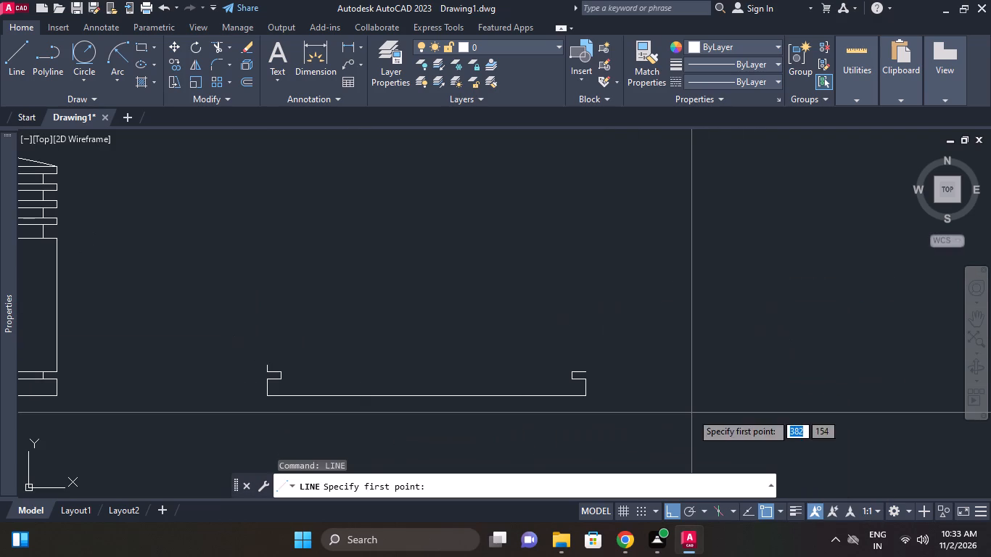
pyautogui.scroll(2, 597, 372)
pyautogui.click(564, 376)
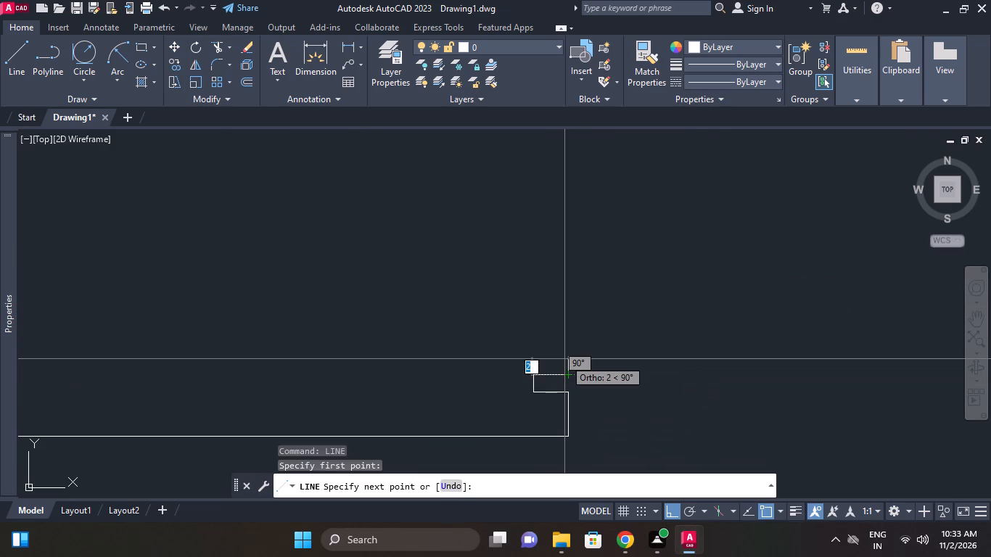
pyautogui.press('2')
pyautogui.press('Return')
pyautogui.press('Return')
pyautogui.scroll(-1, 636, 339)
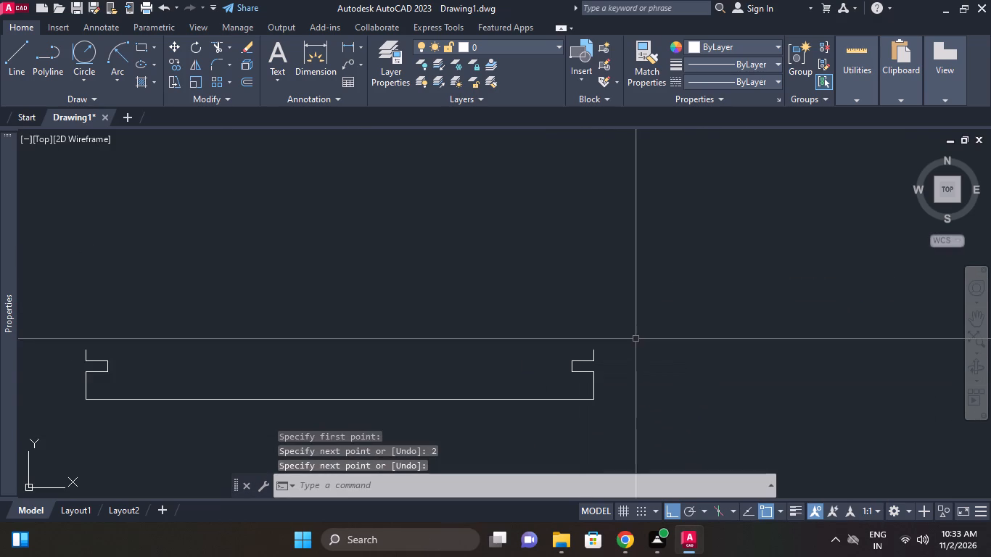
pyautogui.middleClick(636, 339)
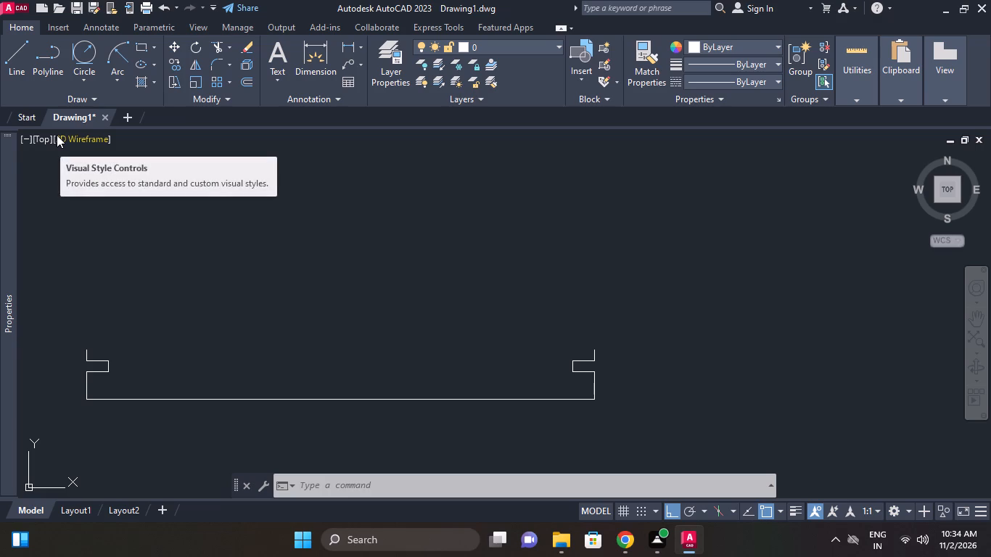
# Draw horizontal construction lines through the bottom and top quadrants of the first piston view's outer circle.
pyautogui.click(67, 94)
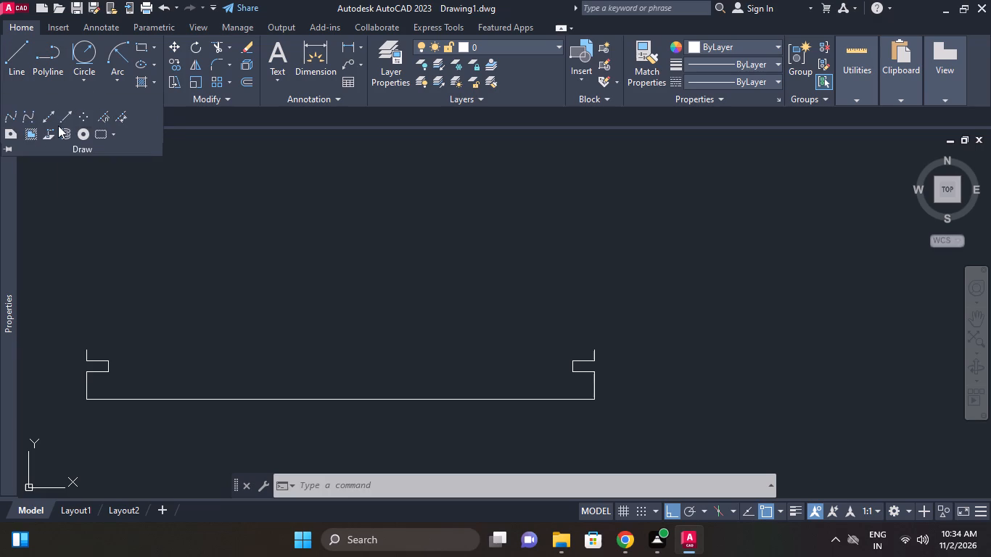
pyautogui.click(41, 115)
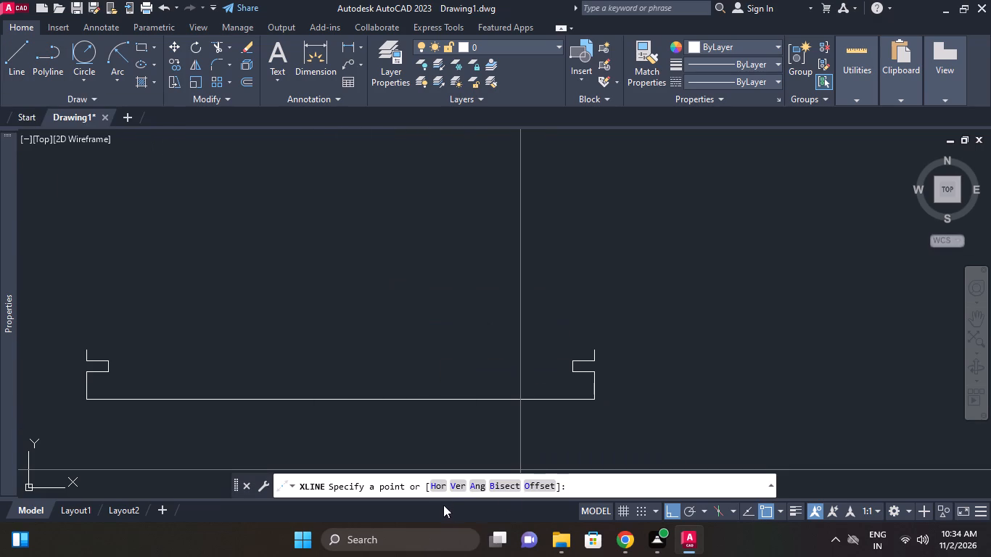
pyautogui.click(434, 485)
pyautogui.moveTo(390, 332); pyautogui.dragTo(561, 341, button='middle')
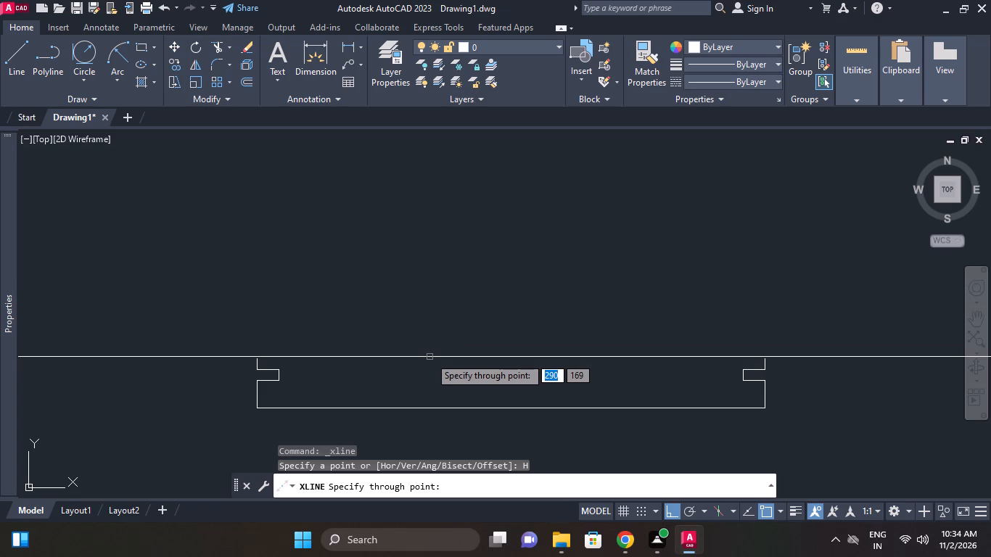
pyautogui.scroll(1, 430, 357)
pyautogui.scroll(-2, 364, 357)
pyautogui.moveTo(466, 368); pyautogui.dragTo(604, 348, button='middle')
pyautogui.scroll(-2, 205, 360)
pyautogui.moveTo(207, 366); pyautogui.dragTo(274, 376, button='middle')
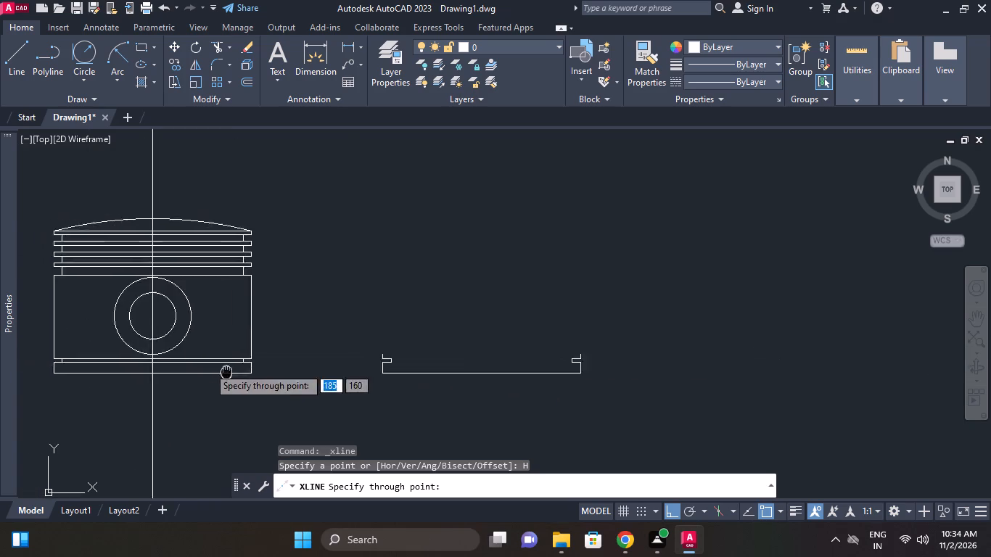
pyautogui.moveTo(274, 376); pyautogui.dragTo(393, 376, button='middle')
pyautogui.scroll(2, 292, 366)
pyautogui.scroll(1, 416, 386)
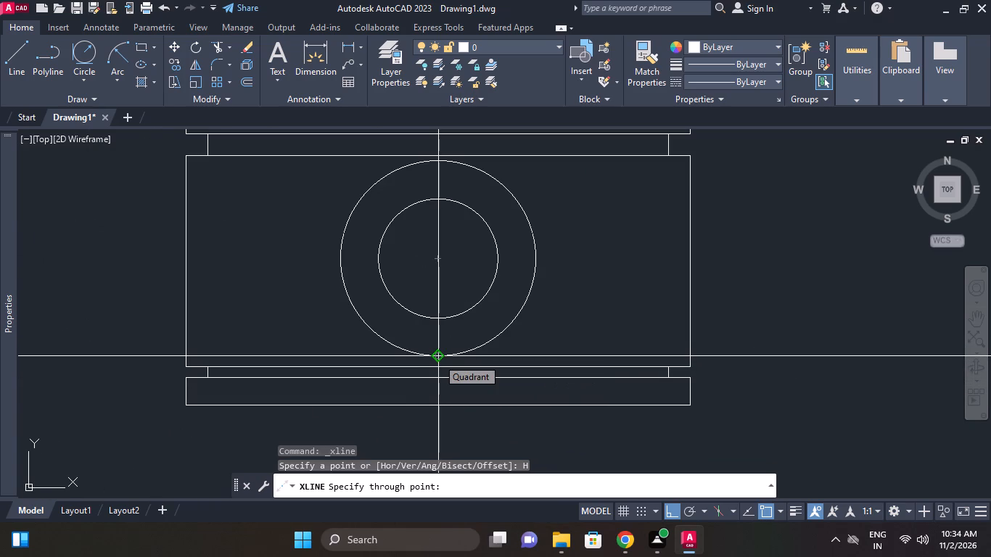
pyautogui.click(437, 358)
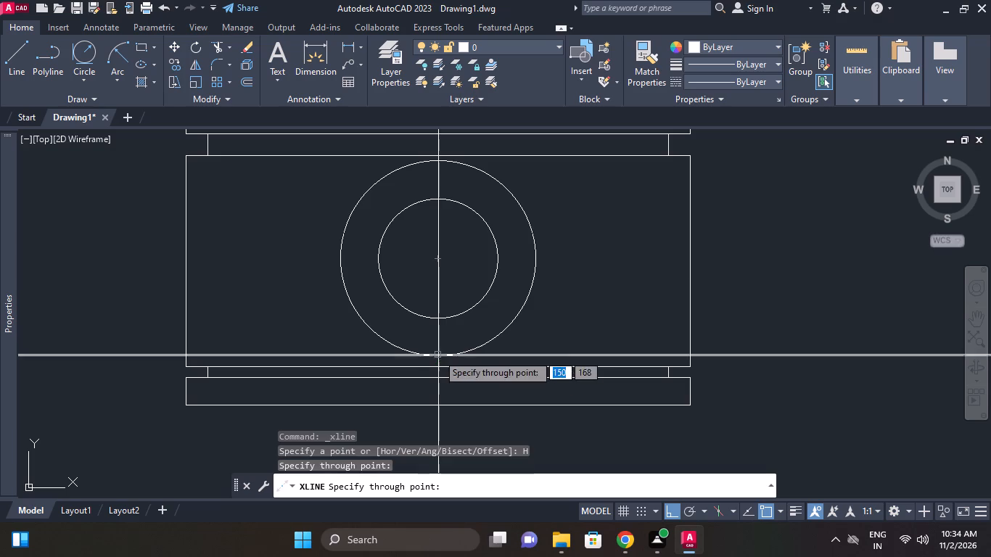
pyautogui.click(436, 161)
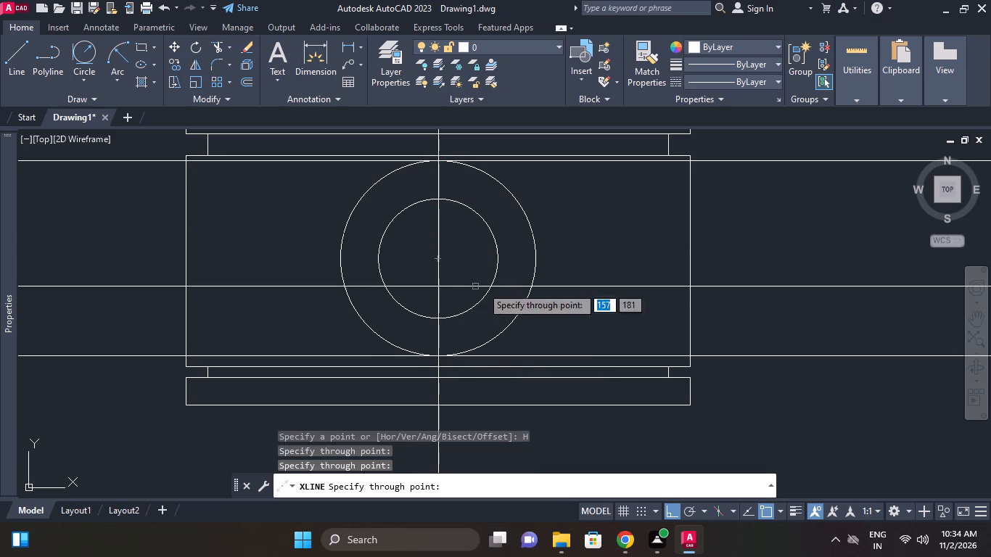
pyautogui.moveTo(492, 284); pyautogui.dragTo(249, 279, button='middle')
pyautogui.scroll(-1, 354, 299)
pyautogui.moveTo(354, 299); pyautogui.dragTo(287, 312, button='middle')
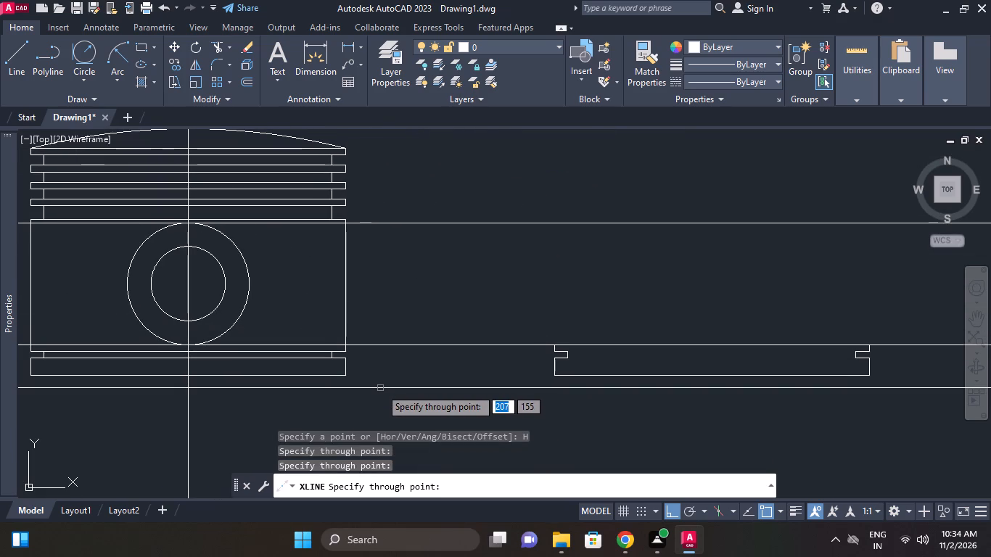
pyautogui.rightClick(448, 296)
# Draw a vertical line from the inner end of the new profile's upper left 4-unit line up past the lower construction line.
pyautogui.scroll(2, 551, 350)
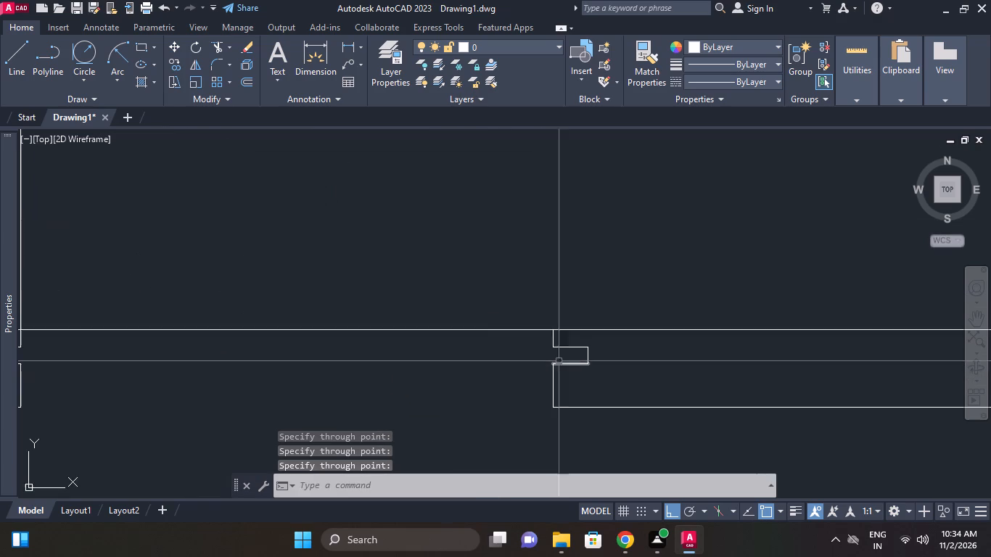
pyautogui.click(9, 56)
pyautogui.click(588, 344)
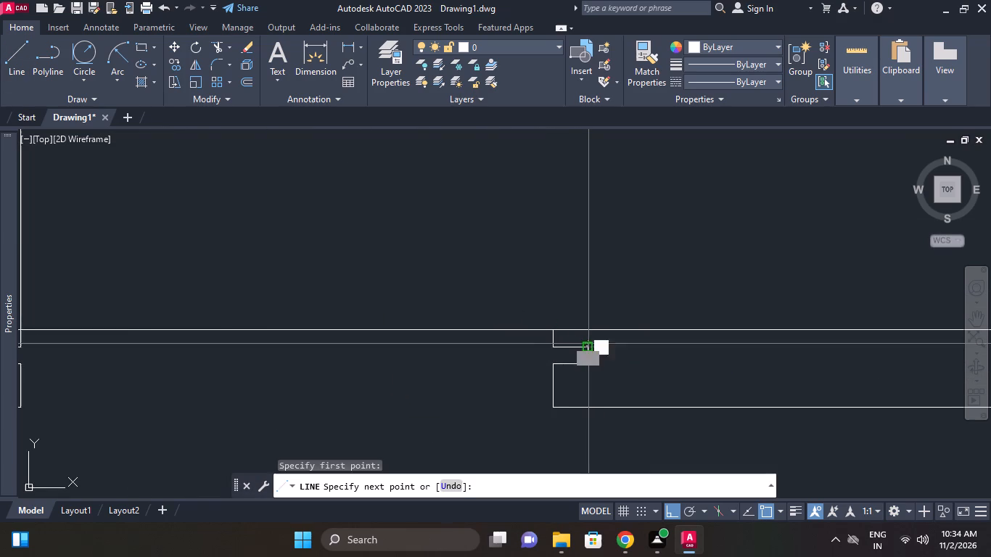
pyautogui.click(591, 287)
pyautogui.rightClick(609, 284)
pyautogui.click(625, 296)
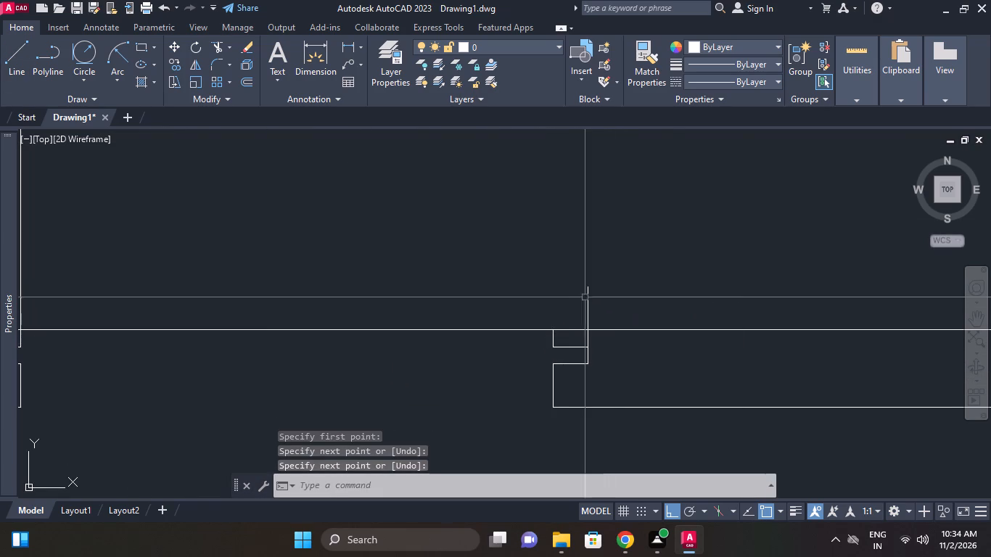
# Trim away the part of the new profile's left vertical line between the 4-unit notch line and the lower construction line.
pyautogui.click(223, 43)
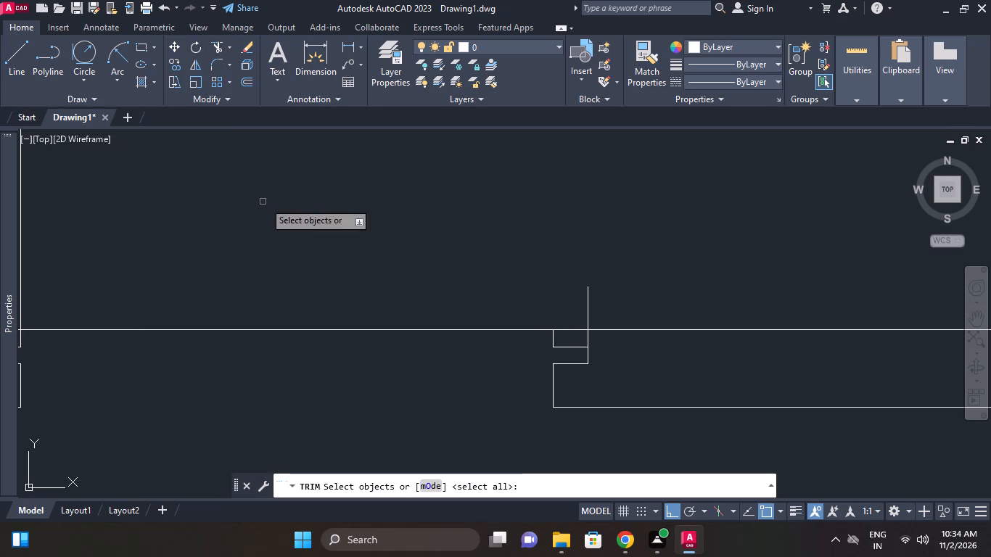
pyautogui.moveTo(268, 205); pyautogui.dragTo(274, 209, button='right')
pyautogui.click(329, 220)
pyautogui.click(590, 336)
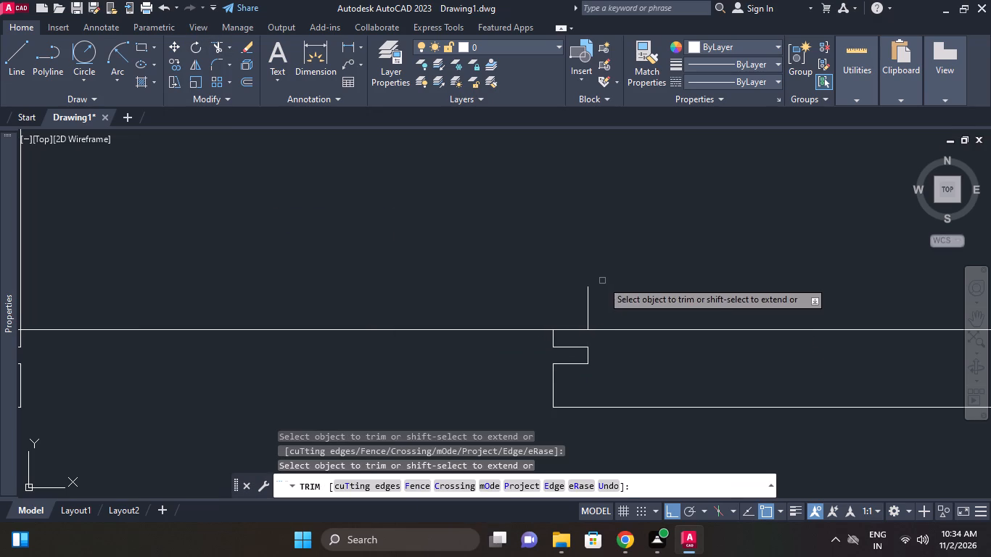
pyautogui.rightClick(603, 275)
pyautogui.click(649, 284)
# Extend the new profile's left vertical line up to the upper horizontal construction line.
pyautogui.scroll(-2, 603, 324)
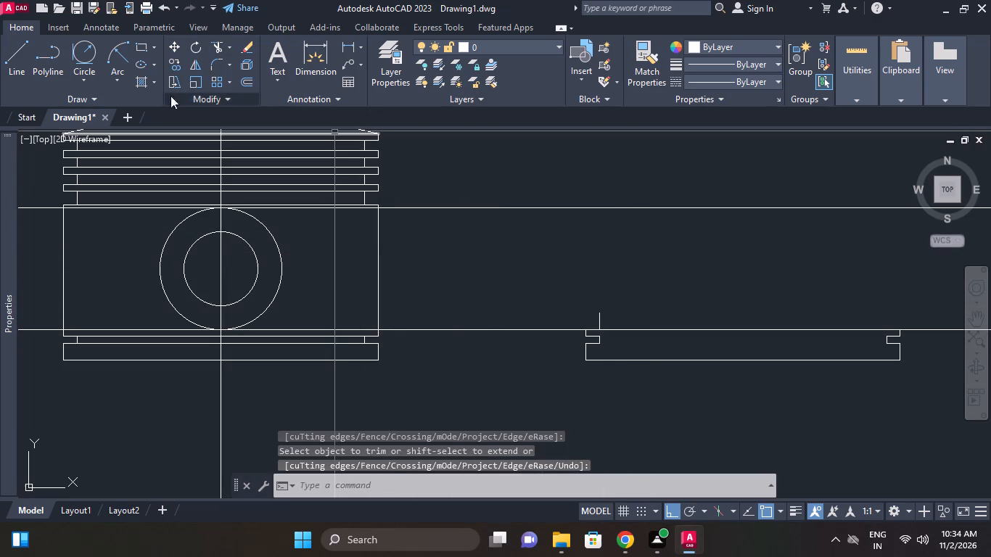
pyautogui.click(232, 46)
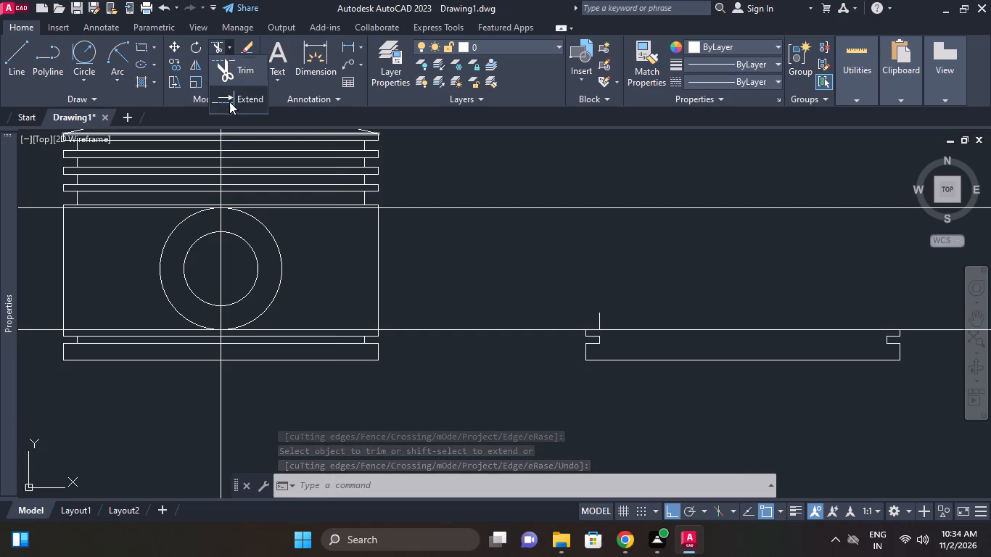
pyautogui.click(230, 103)
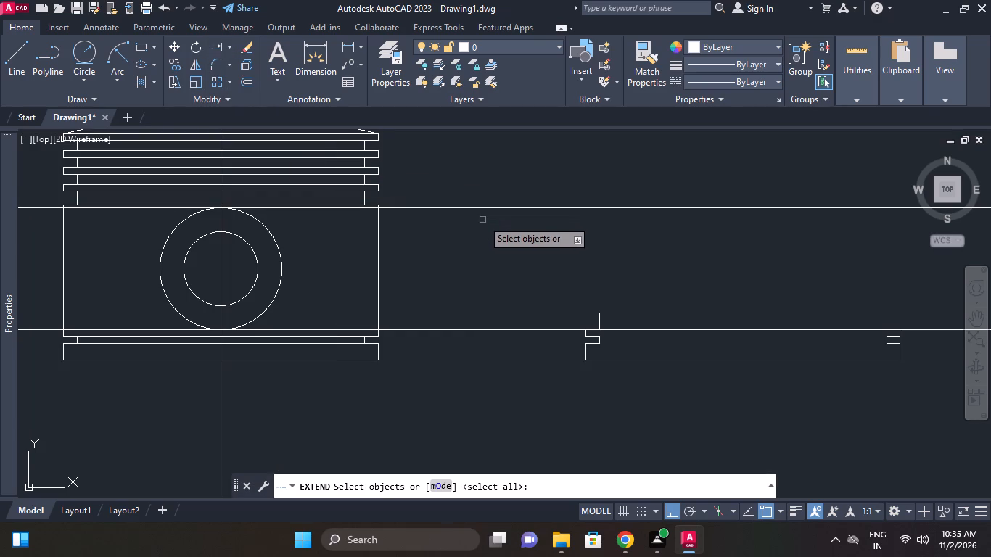
pyautogui.rightClick(488, 239)
pyautogui.click(519, 246)
pyautogui.click(598, 317)
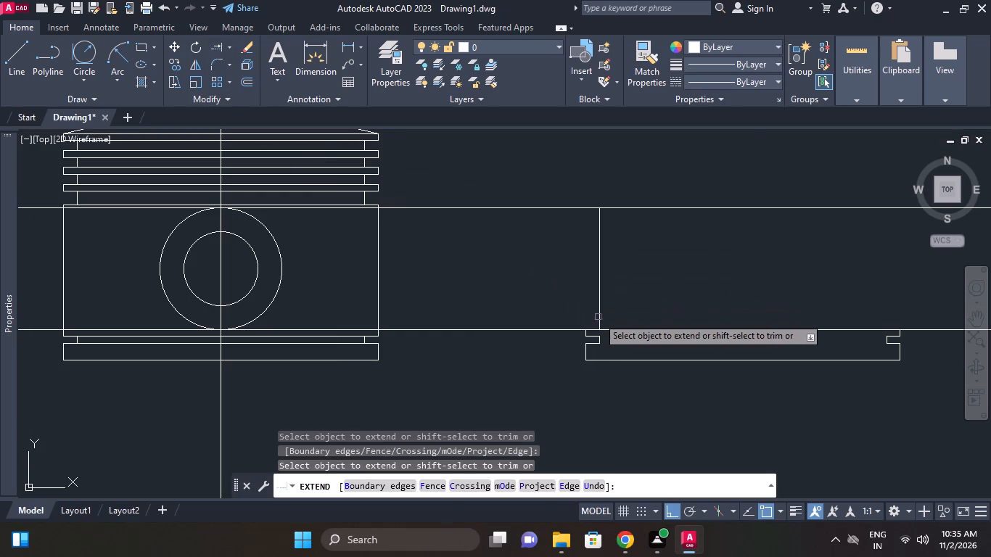
pyautogui.rightClick(633, 257)
pyautogui.click(678, 262)
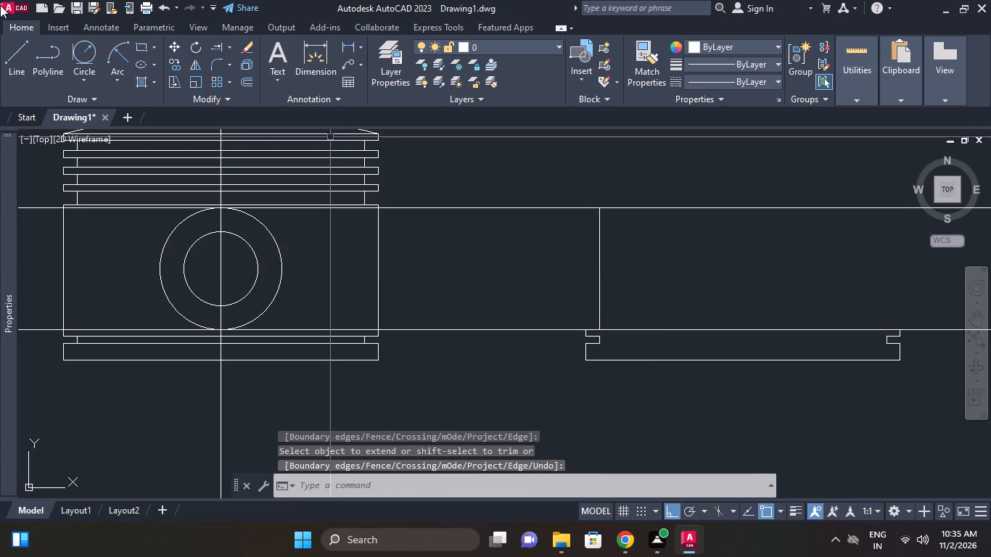
# Draw a 4-unit horizontal line outward to the left from the top end of the extended vertical line.
pyautogui.click(12, 54)
pyautogui.scroll(2, 604, 210)
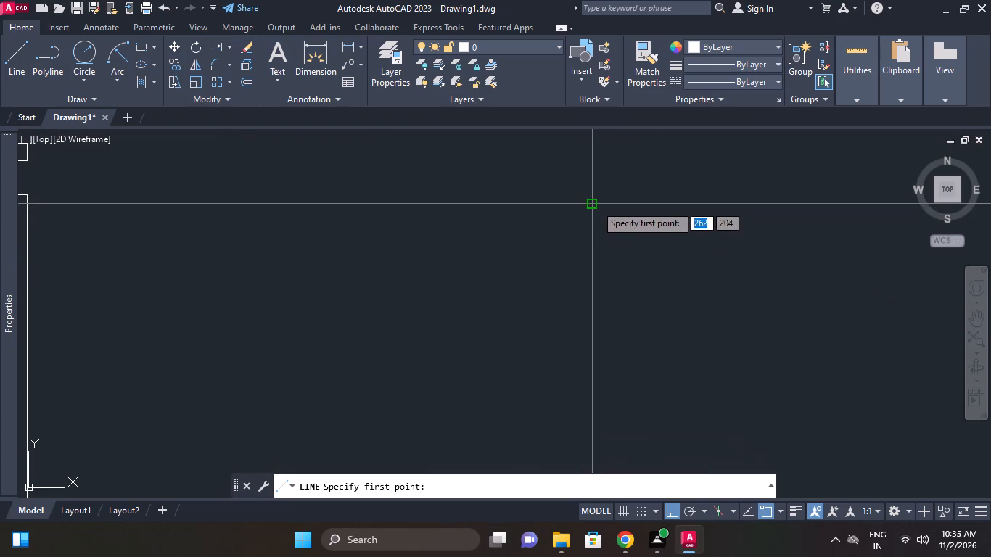
pyautogui.click(596, 205)
pyautogui.press('4')
pyautogui.press('Return')
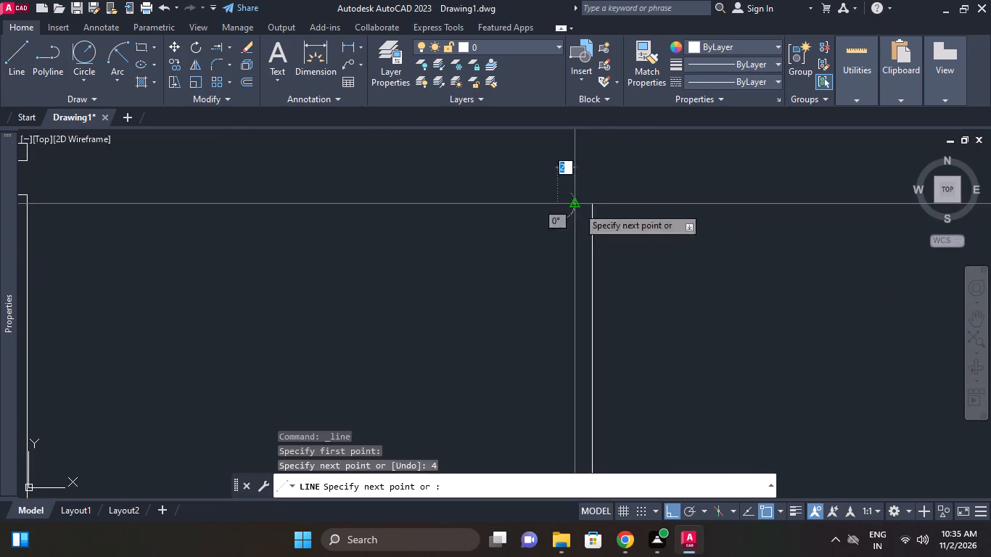
pyautogui.press('Return')
# Move the upper construction line up to the top right corner of the first piston view's skirt rectangle.
pyautogui.scroll(-1, 419, 251)
pyautogui.scroll(1, 201, 238)
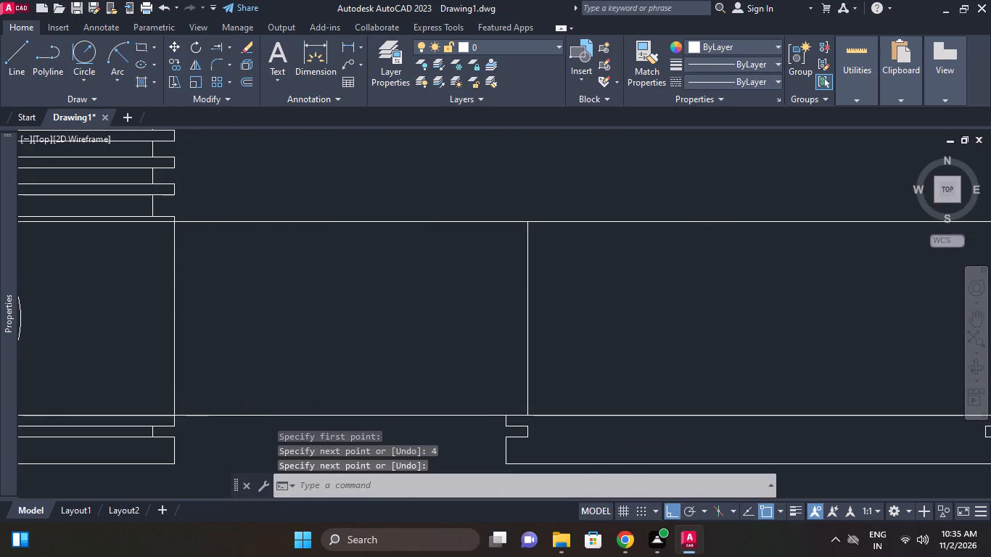
pyautogui.click(210, 226)
pyautogui.click(187, 197)
pyautogui.rightClick(186, 194)
pyautogui.click(237, 255)
pyautogui.scroll(2, 134, 231)
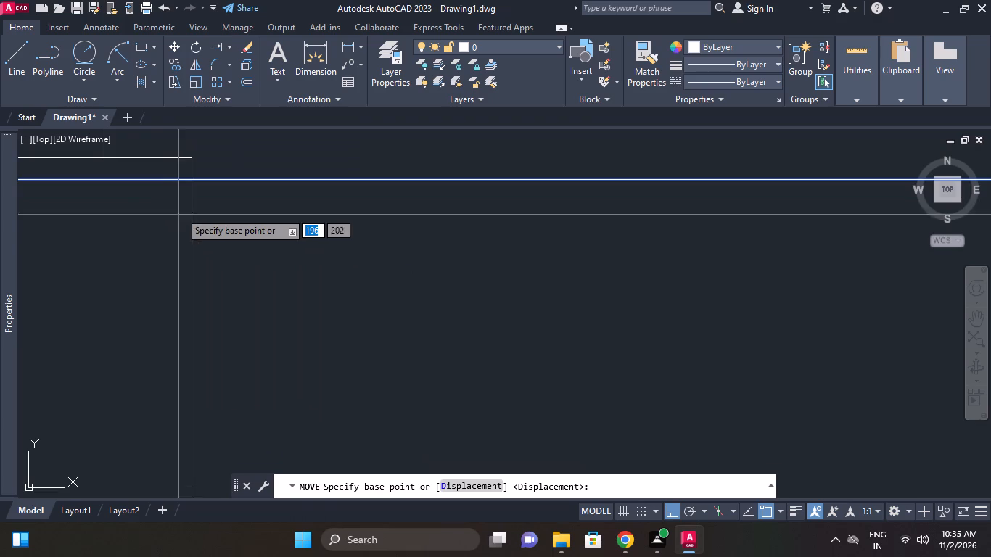
pyautogui.click(194, 181)
pyautogui.click(192, 159)
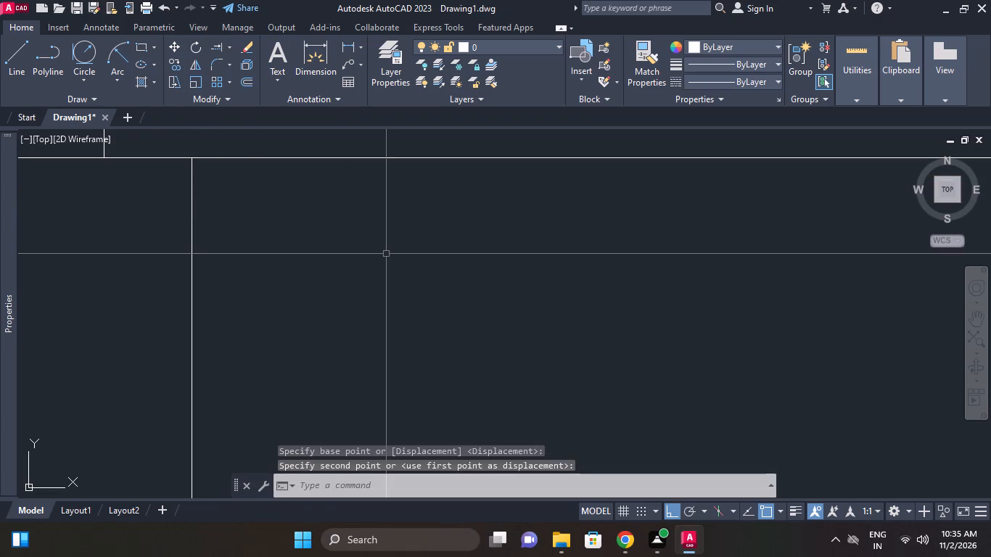
# Draw a short vertical line from the outer end of the new upper 4-unit line up past the moved construction line.
pyautogui.moveTo(386, 256); pyautogui.dragTo(319, 273, button='middle')
pyautogui.scroll(-2, 493, 304)
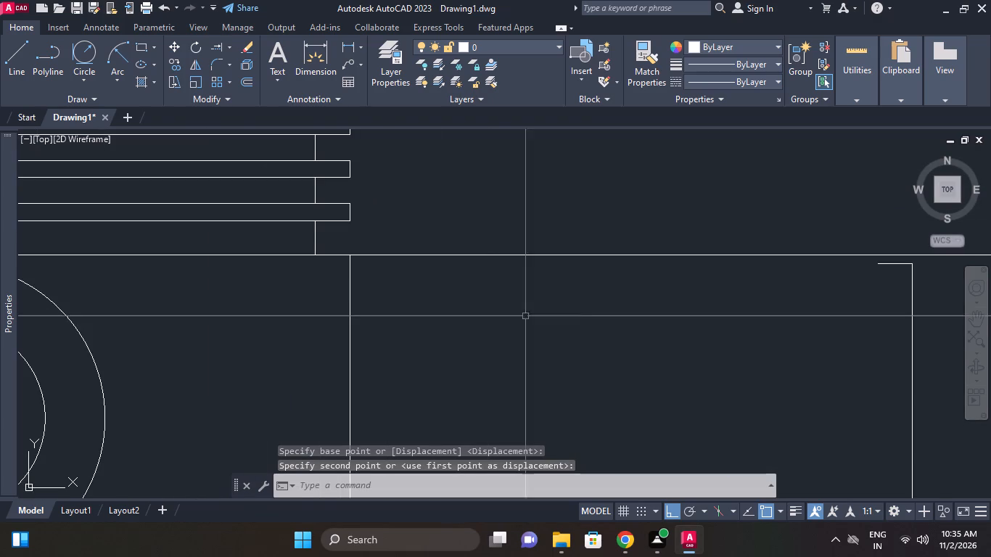
pyautogui.moveTo(559, 321); pyautogui.dragTo(339, 315, button='middle')
pyautogui.click(19, 44)
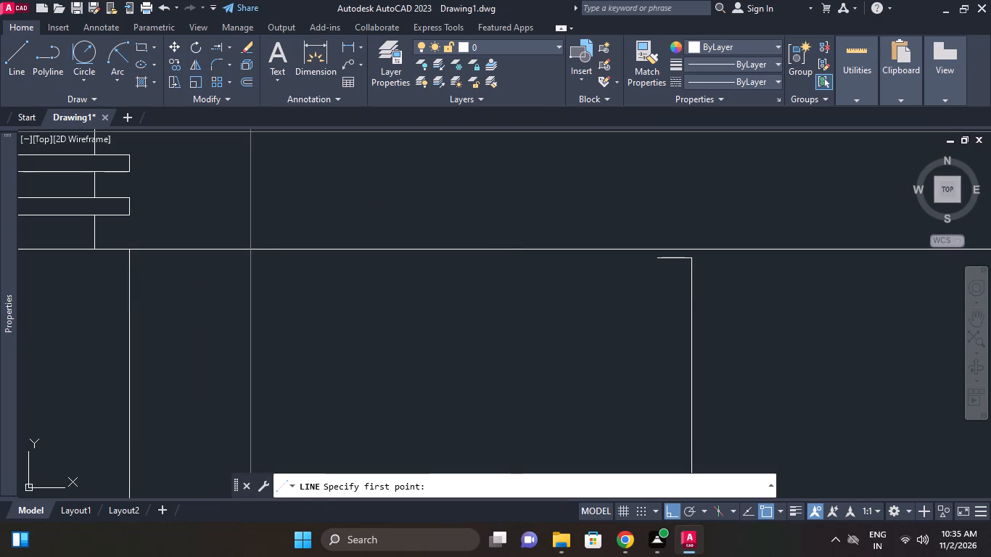
pyautogui.moveTo(509, 185); pyautogui.dragTo(392, 239, button='middle')
pyautogui.scroll(1, 622, 291)
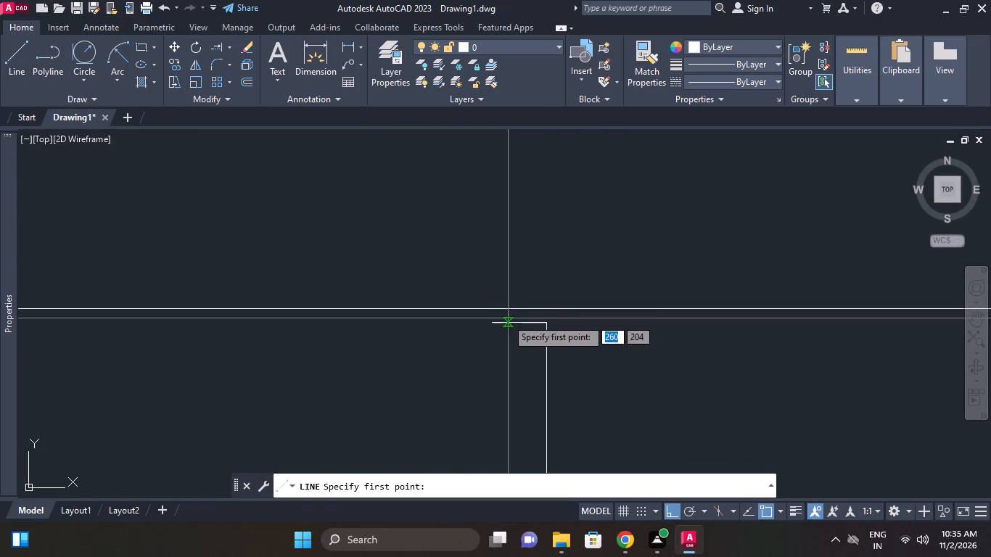
pyautogui.click(493, 323)
pyautogui.click(493, 284)
pyautogui.rightClick(495, 284)
pyautogui.click(561, 294)
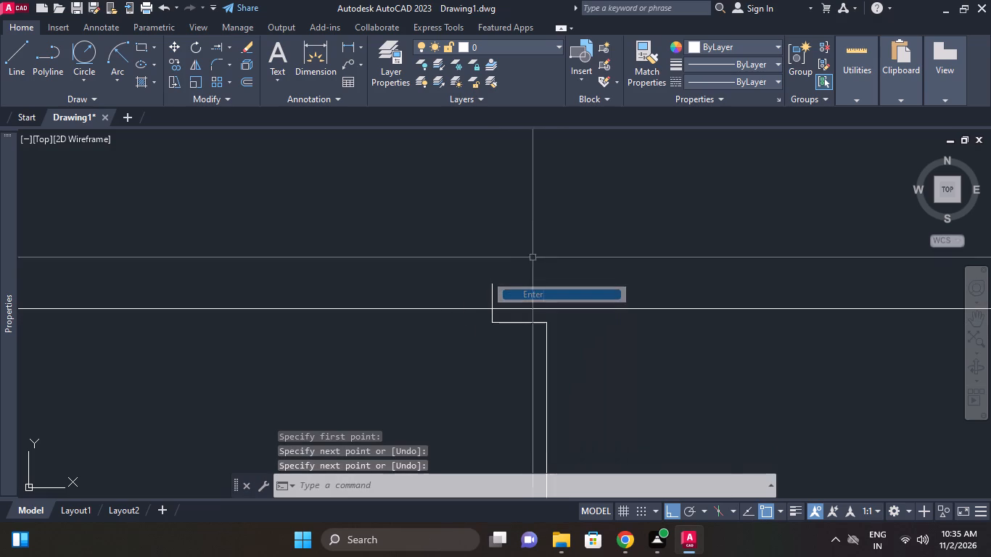
# Trim the short vertical line's excess above the upper construction line.
pyautogui.rightClick(532, 257)
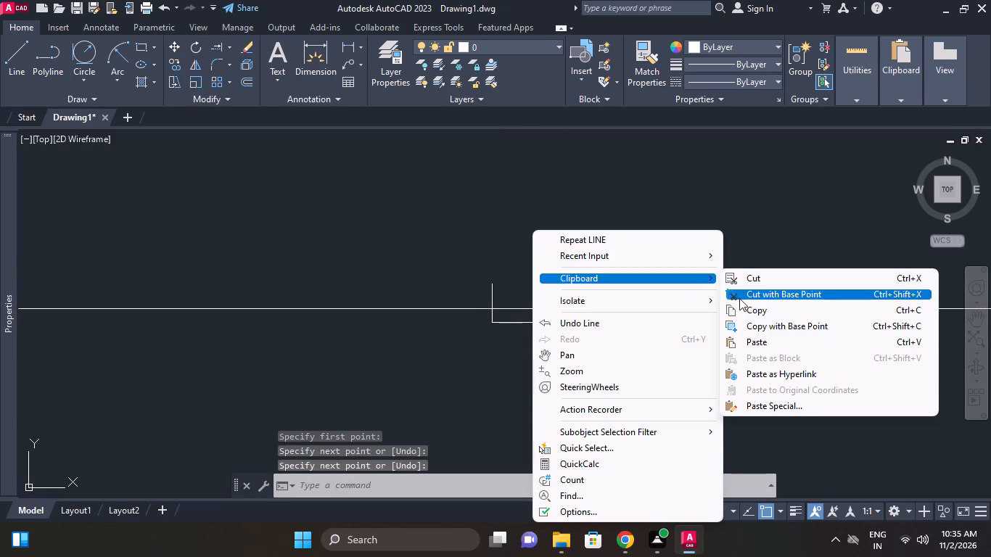
pyautogui.click(759, 305)
pyautogui.rightClick(588, 234)
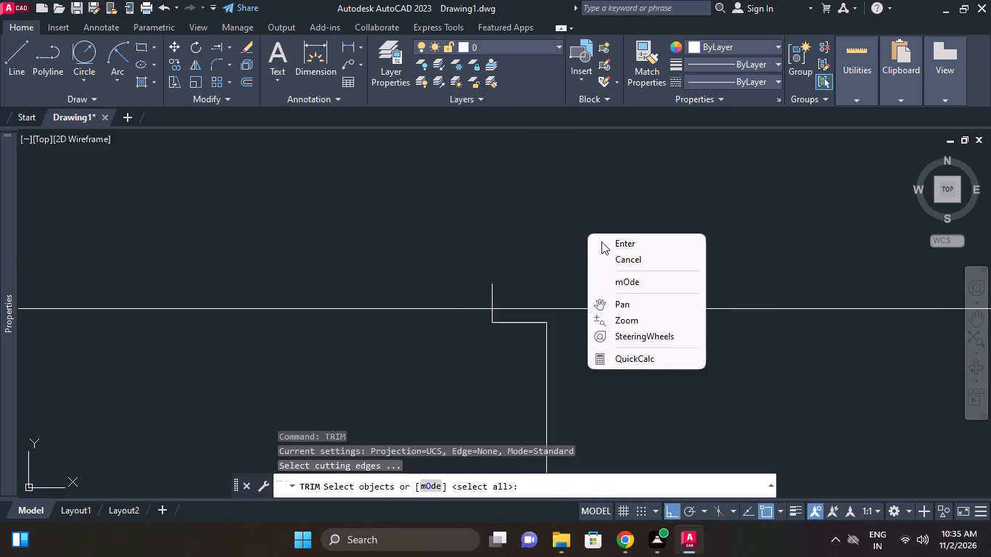
pyautogui.click(612, 244)
pyautogui.click(491, 287)
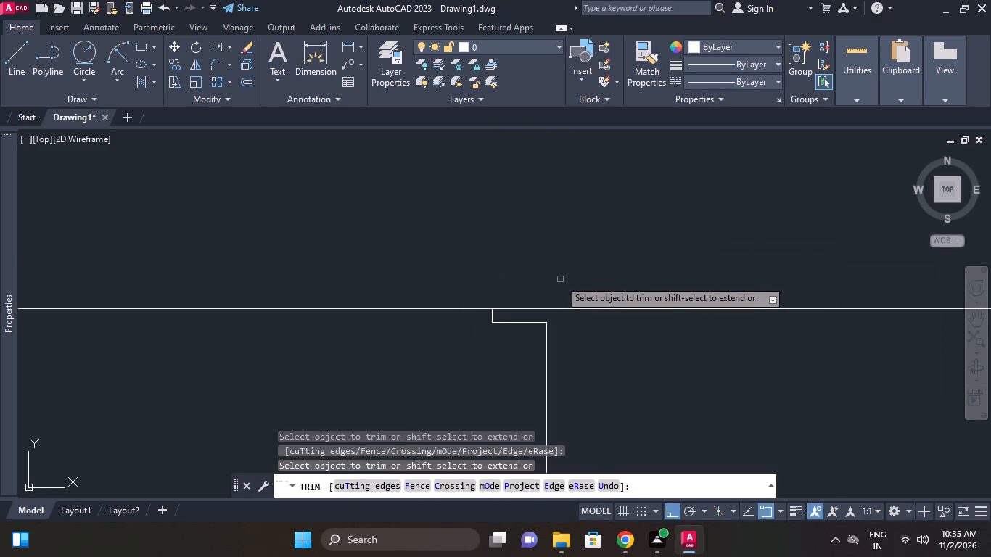
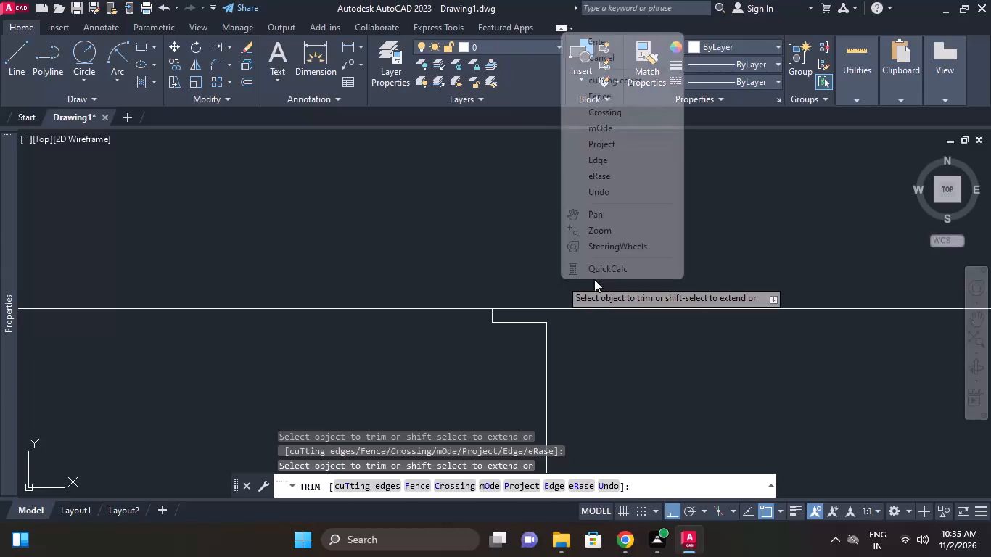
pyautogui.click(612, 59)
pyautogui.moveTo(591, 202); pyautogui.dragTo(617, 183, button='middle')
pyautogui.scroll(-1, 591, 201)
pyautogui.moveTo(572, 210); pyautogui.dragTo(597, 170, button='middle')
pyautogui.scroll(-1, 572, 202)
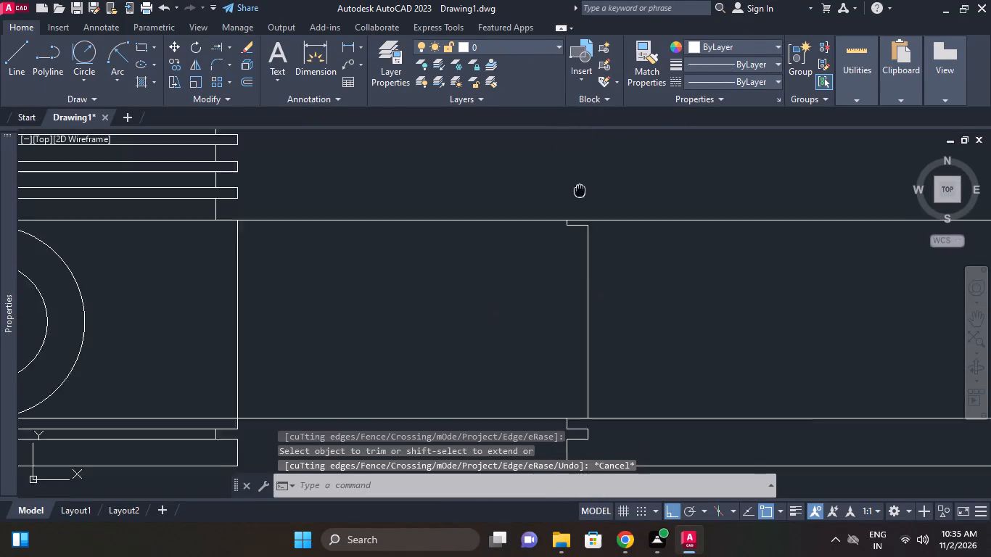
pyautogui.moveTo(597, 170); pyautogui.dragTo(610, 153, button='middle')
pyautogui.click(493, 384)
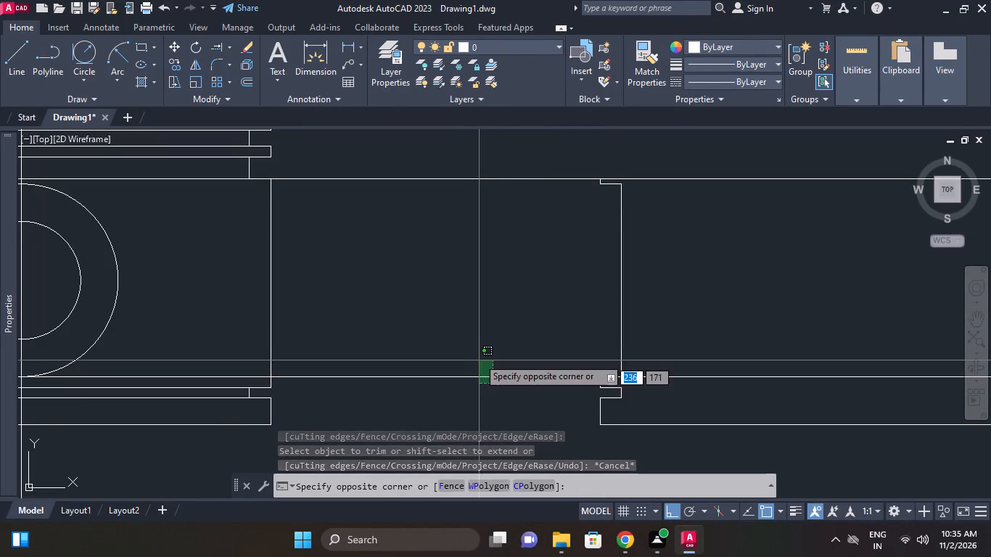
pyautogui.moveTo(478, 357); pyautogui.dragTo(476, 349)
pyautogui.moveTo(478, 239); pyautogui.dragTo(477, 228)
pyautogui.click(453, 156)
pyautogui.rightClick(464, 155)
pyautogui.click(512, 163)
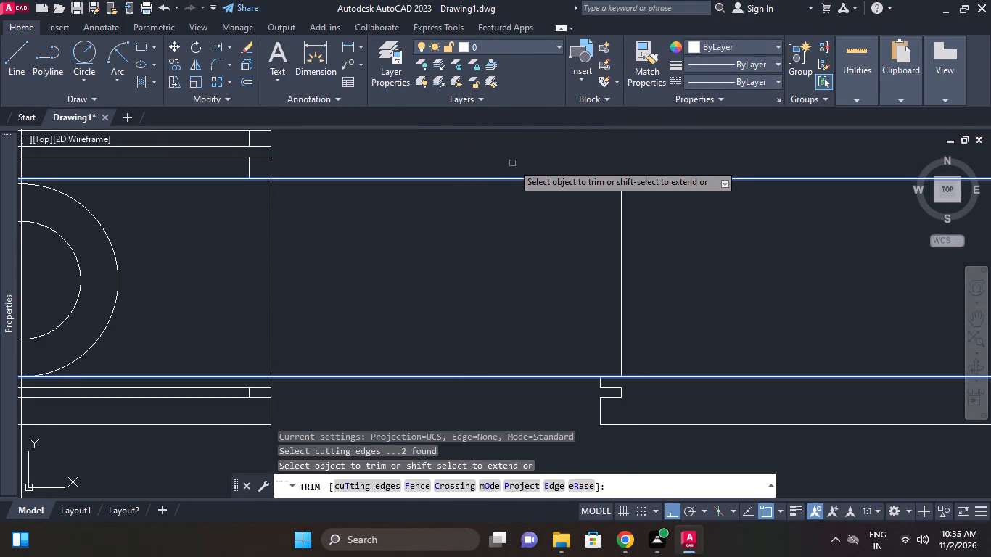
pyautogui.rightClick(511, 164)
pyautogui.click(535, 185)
# Erase the two horizontal construction lines running from the first piston view across to the second view.
pyautogui.click(493, 193)
pyautogui.click(476, 173)
pyautogui.click(461, 387)
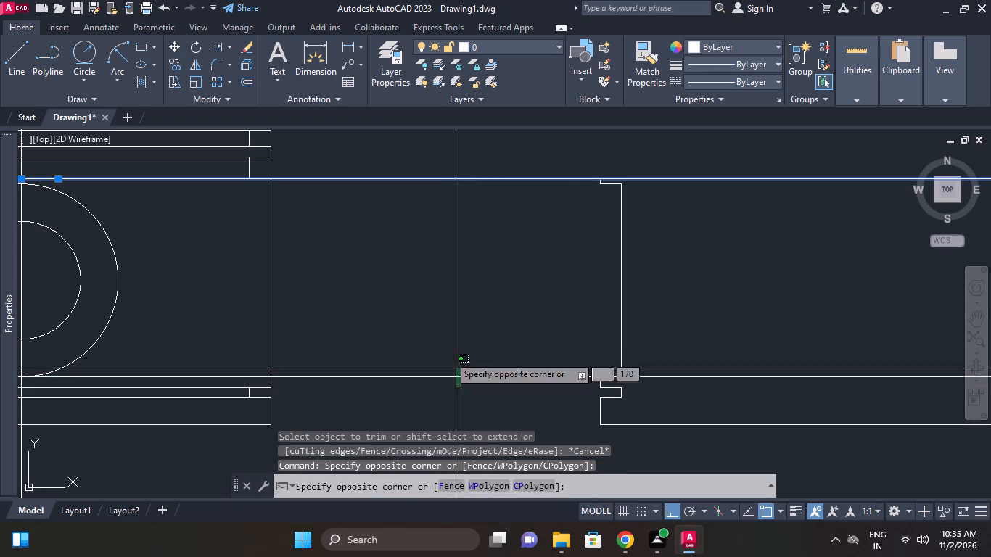
pyautogui.click(441, 335)
pyautogui.rightClick(441, 335)
pyautogui.click(495, 260)
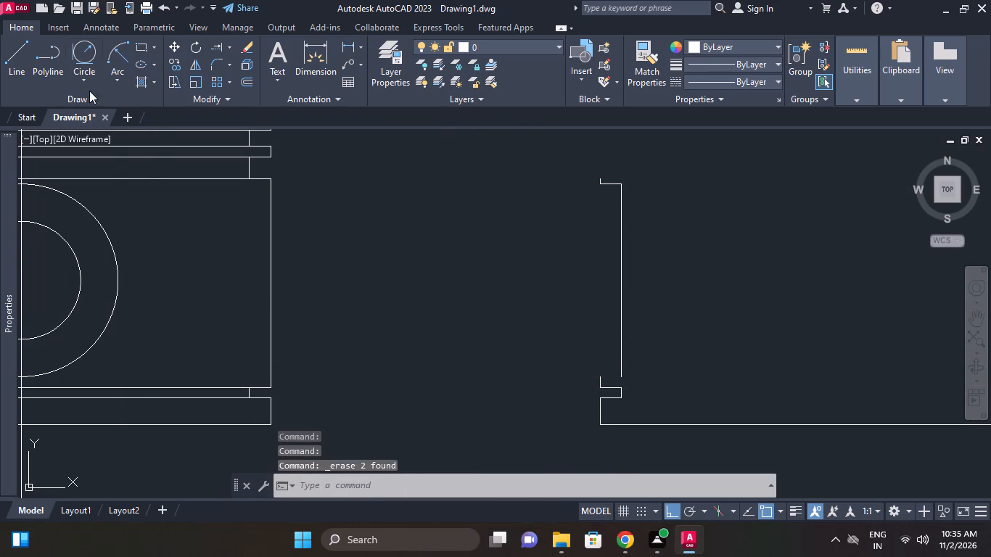
# Draw a horizontal line from the top of the lower short vertical line to the long vertical edge's lower end.
pyautogui.click(15, 58)
pyautogui.click(601, 375)
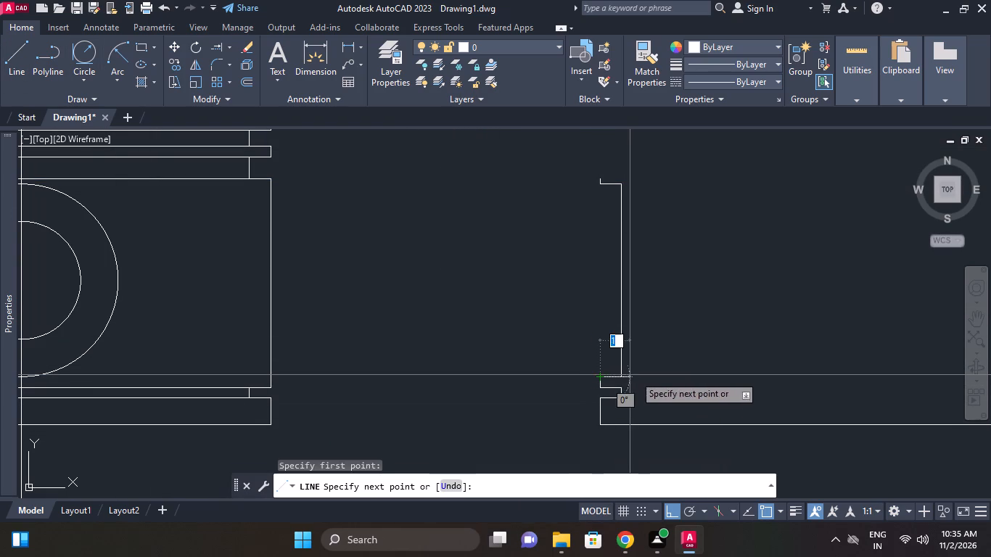
pyautogui.click(620, 373)
pyautogui.rightClick(648, 347)
pyautogui.click(698, 377)
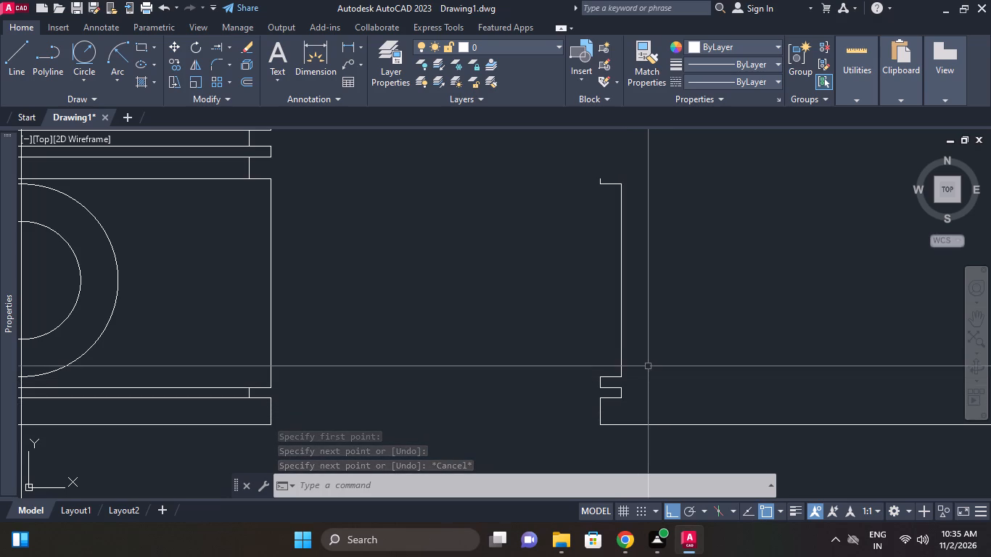
# Draw a 4-unit horizontal line inward to the right from the upper short vertical line's top end.
pyautogui.moveTo(622, 235); pyautogui.dragTo(605, 291, button='middle')
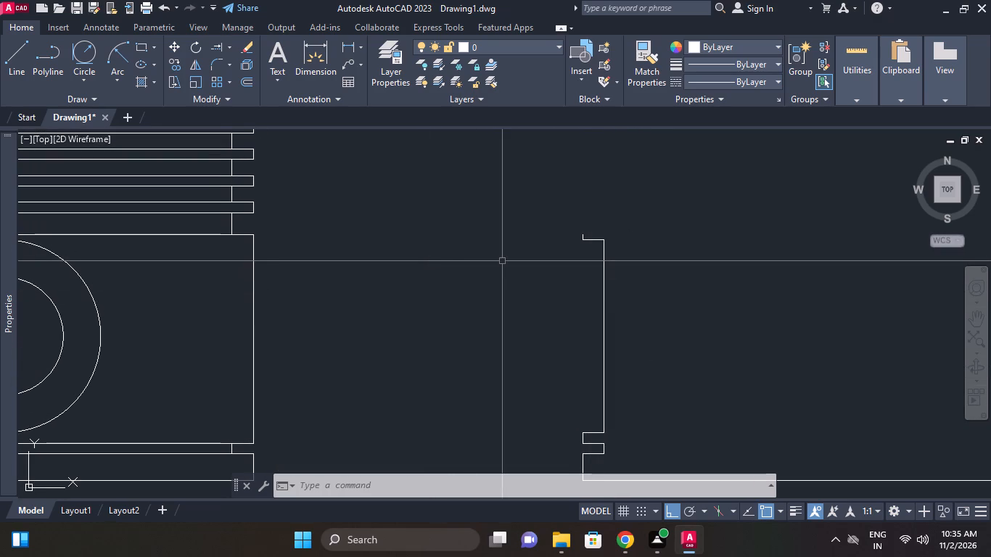
pyautogui.click(12, 59)
pyautogui.scroll(2, 655, 264)
pyautogui.click(471, 189)
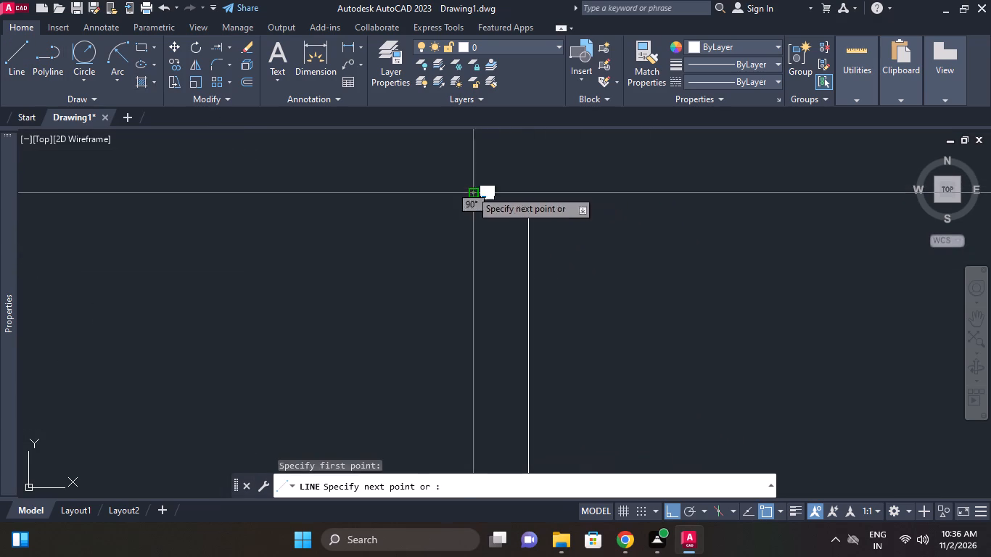
pyautogui.press('4')
pyautogui.press('Return')
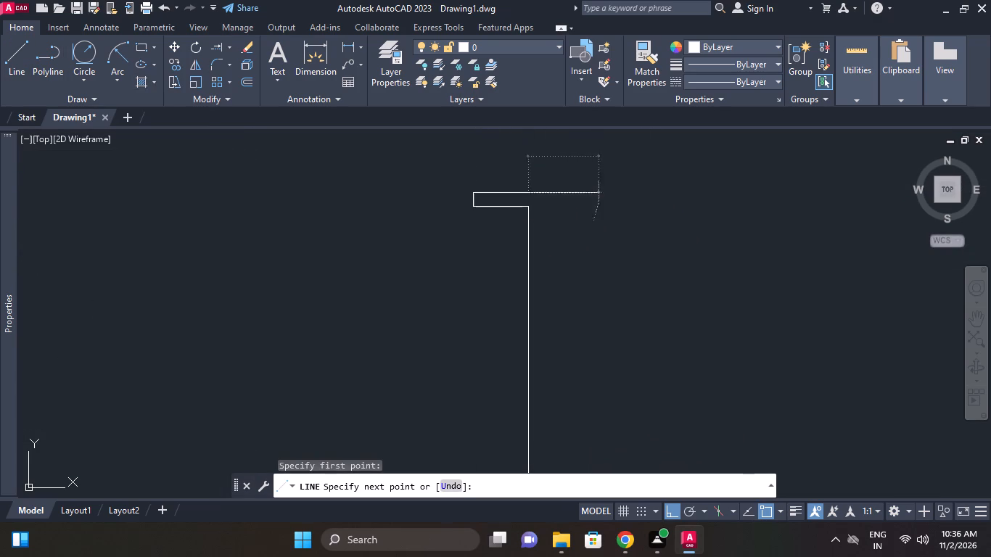
pyautogui.press('Return')
# Draw a 3-unit vertical line upward from the inner end of the second view's top 4-unit horizontal line.
pyautogui.scroll(-1, 708, 186)
pyautogui.scroll(-2, 665, 239)
pyautogui.moveTo(681, 247); pyautogui.dragTo(709, 268, button='middle')
pyautogui.moveTo(695, 273); pyautogui.dragTo(691, 273, button='middle')
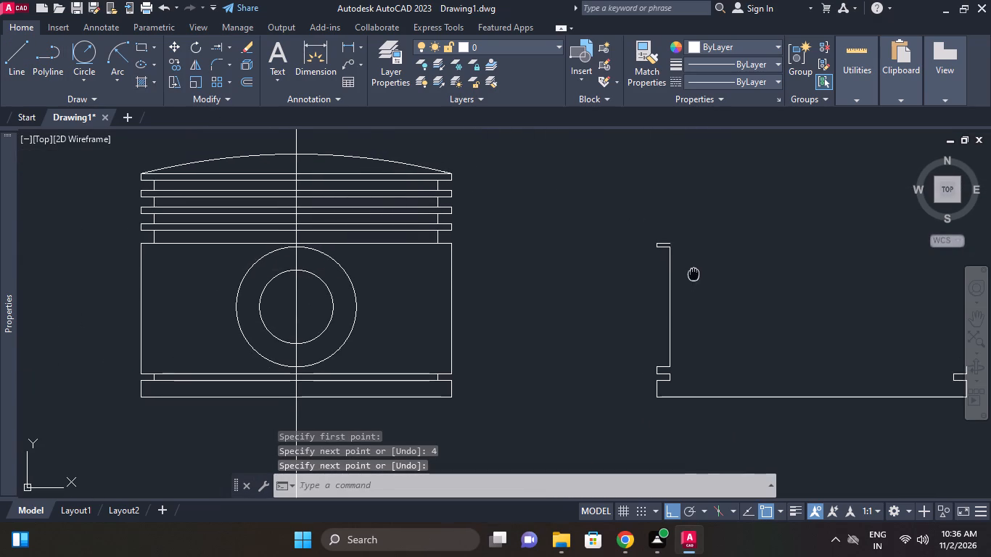
pyautogui.moveTo(691, 273); pyautogui.dragTo(678, 278, button='middle')
pyautogui.scroll(1, 449, 252)
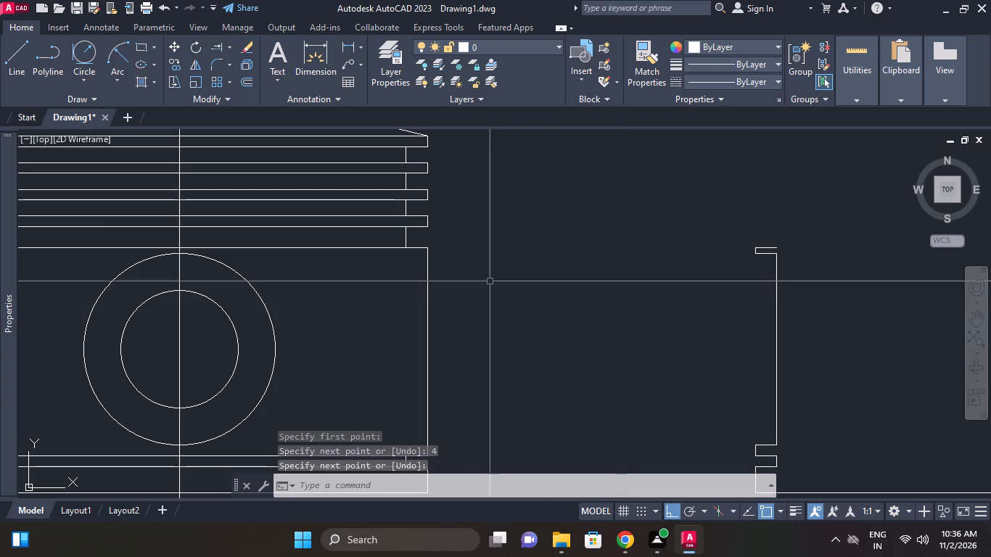
pyautogui.click(27, 49)
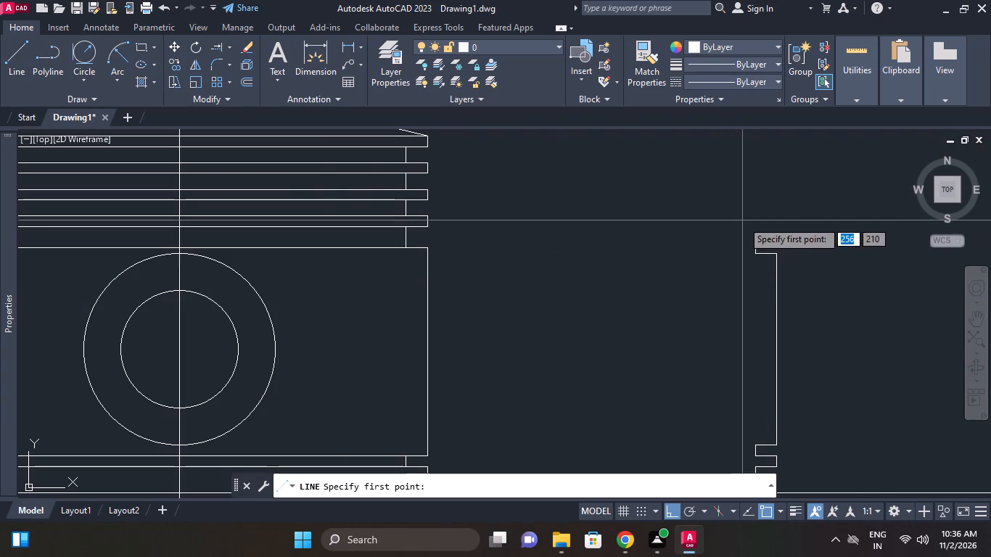
pyautogui.scroll(1, 780, 228)
pyautogui.click(776, 259)
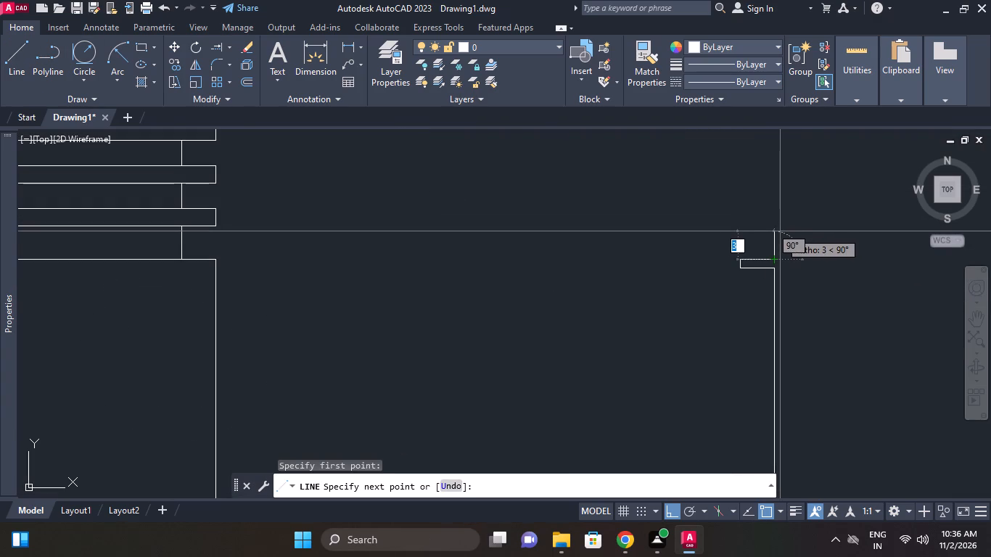
pyautogui.press('3')
pyautogui.press('Return')
pyautogui.press('Return')
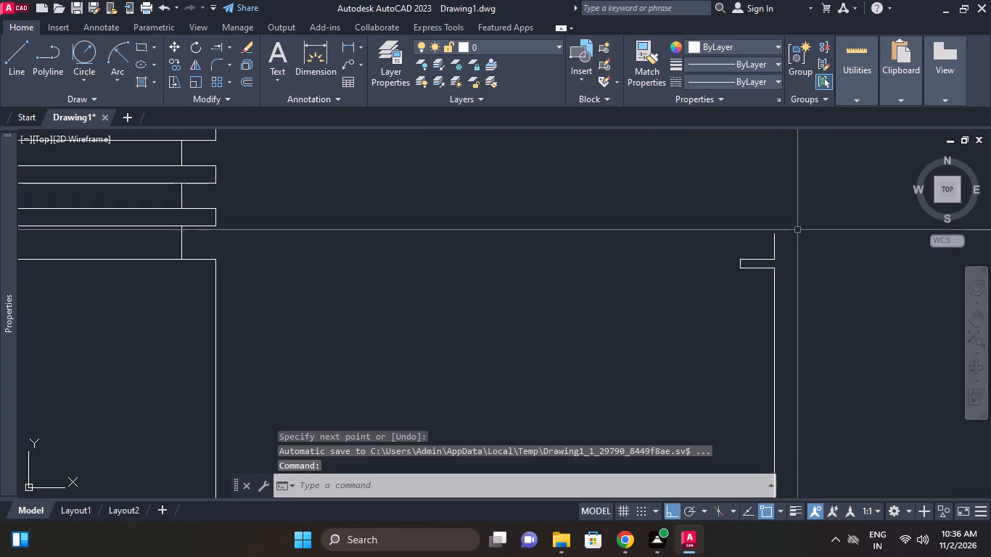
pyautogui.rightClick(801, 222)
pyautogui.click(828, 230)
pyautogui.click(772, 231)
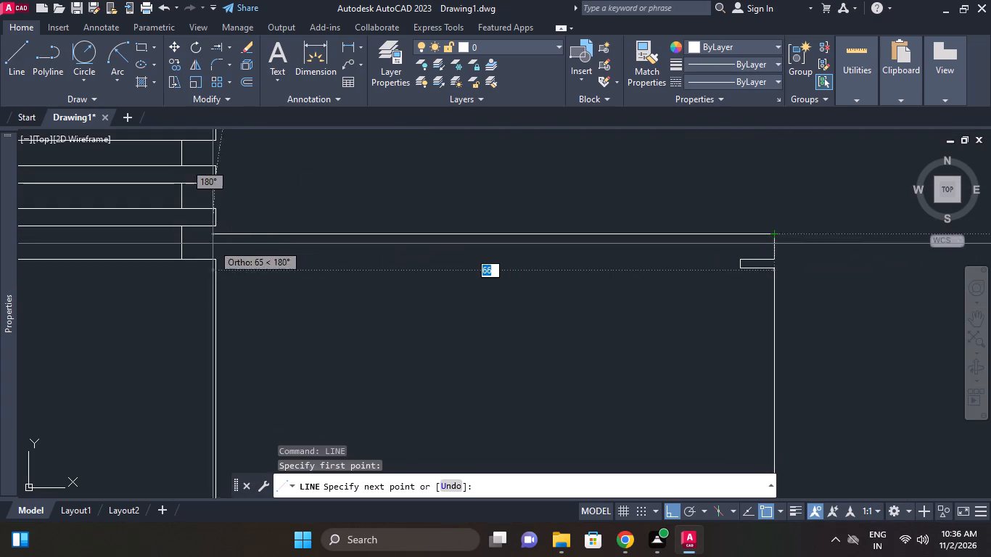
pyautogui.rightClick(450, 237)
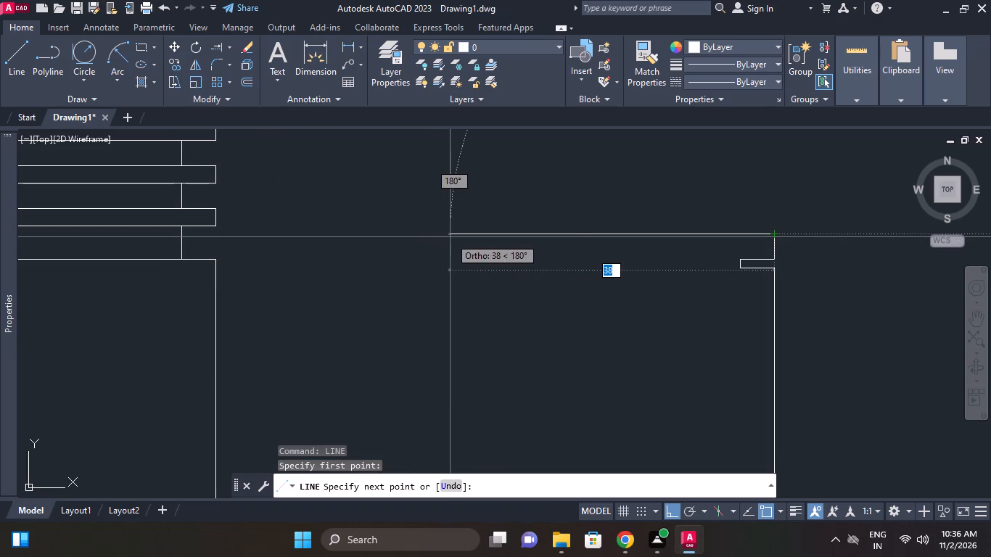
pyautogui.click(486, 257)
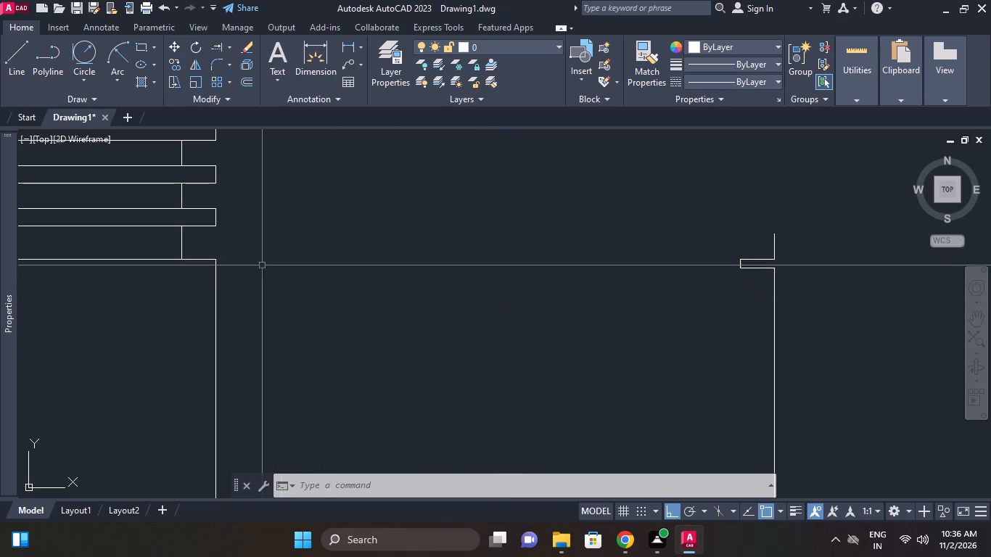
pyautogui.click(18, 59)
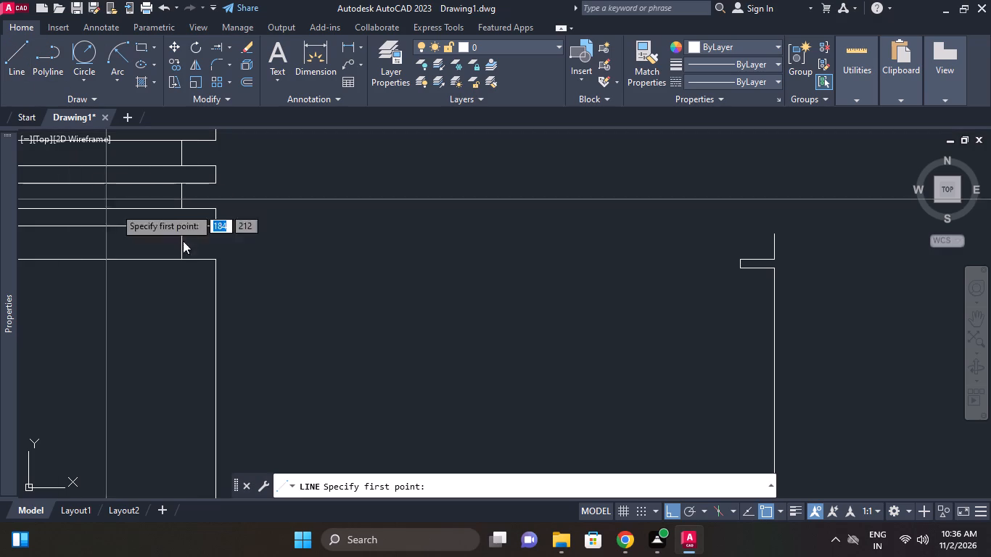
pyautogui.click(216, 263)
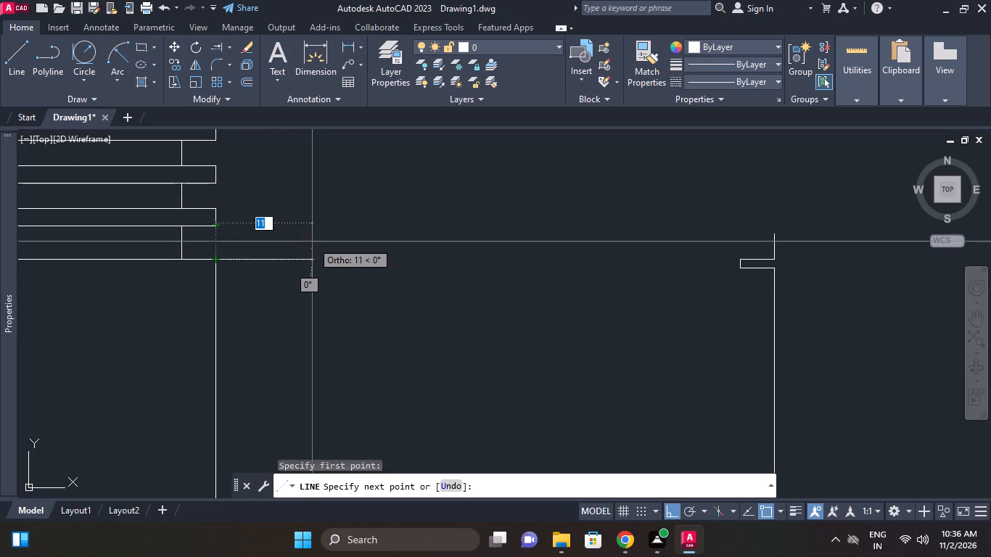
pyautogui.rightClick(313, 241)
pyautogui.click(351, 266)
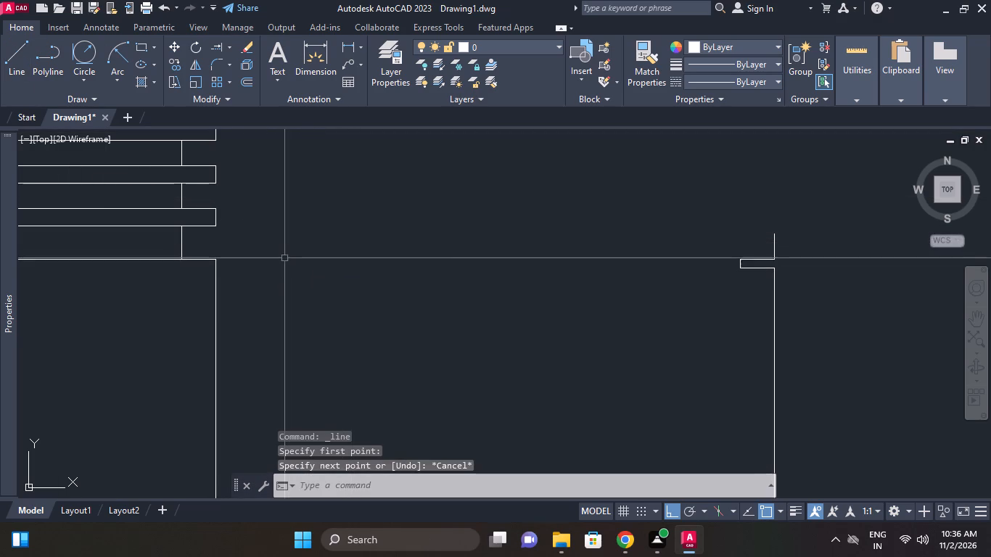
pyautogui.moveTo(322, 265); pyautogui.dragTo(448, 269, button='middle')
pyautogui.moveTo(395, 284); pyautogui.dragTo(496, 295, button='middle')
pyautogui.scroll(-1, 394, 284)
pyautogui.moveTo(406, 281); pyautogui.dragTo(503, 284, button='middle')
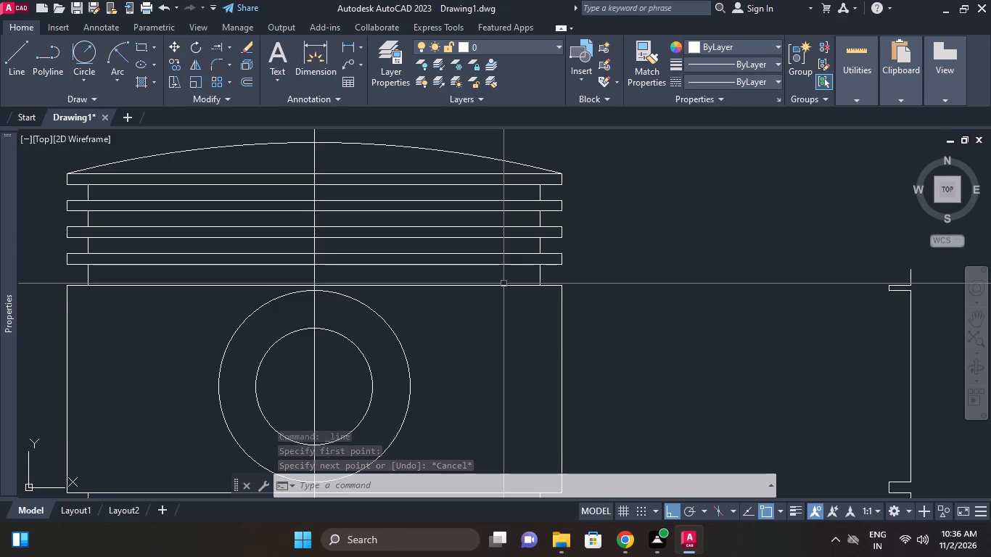
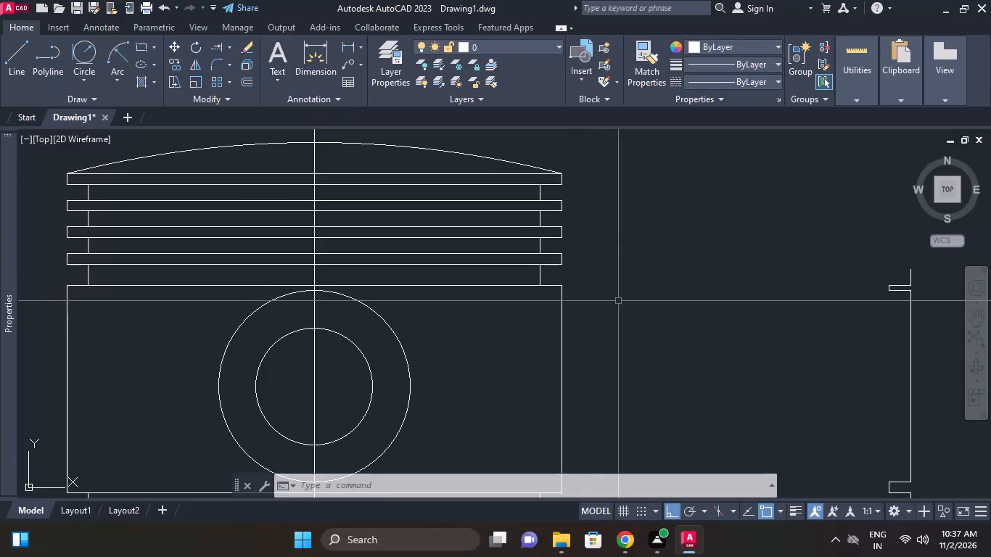
# Measure the height of the lowest ring groove's short vertical edge on the first piston view.
pyautogui.moveTo(624, 304); pyautogui.dragTo(721, 334, button='middle')
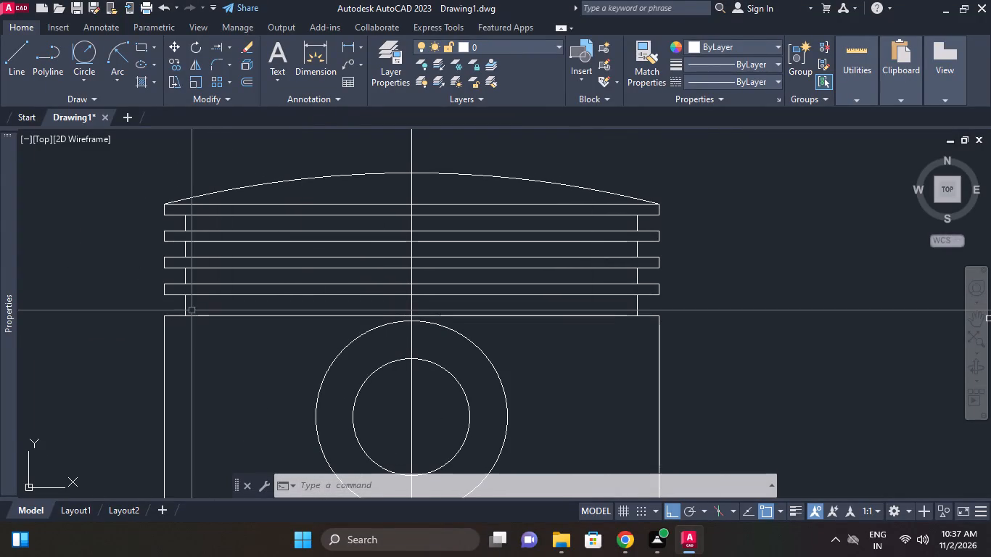
pyautogui.scroll(1, 176, 294)
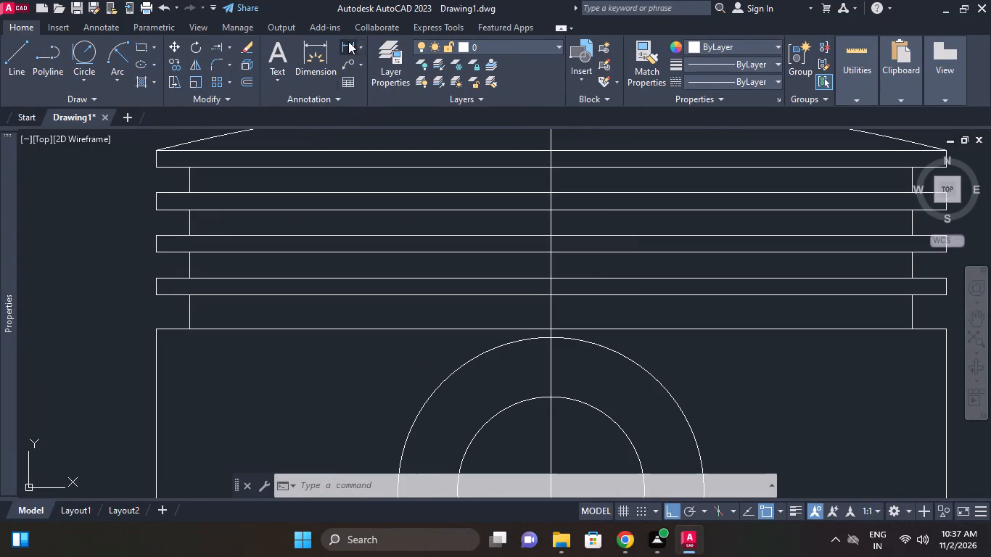
pyautogui.click(350, 40)
pyautogui.moveTo(202, 288); pyautogui.dragTo(202, 295, button='right')
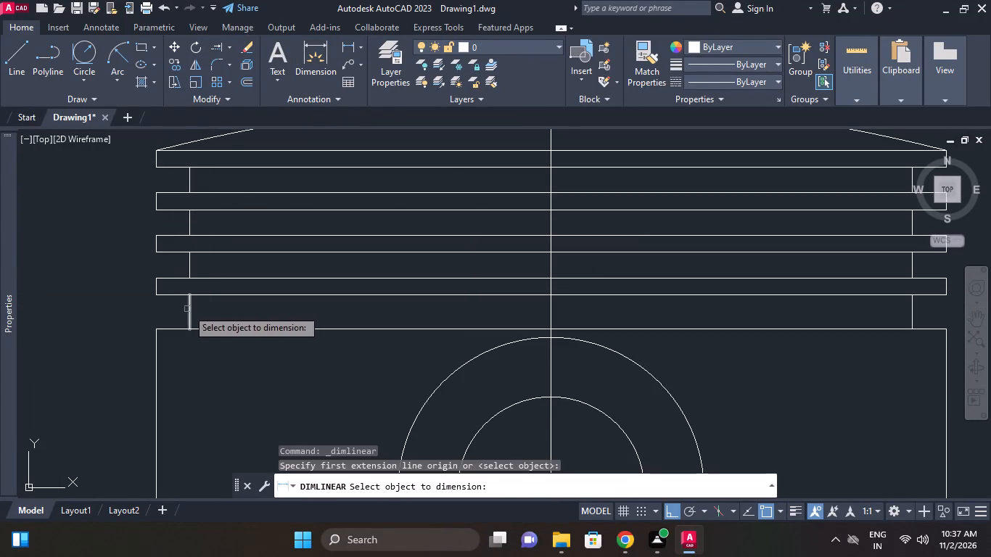
pyautogui.click(187, 309)
pyautogui.rightClick(85, 289)
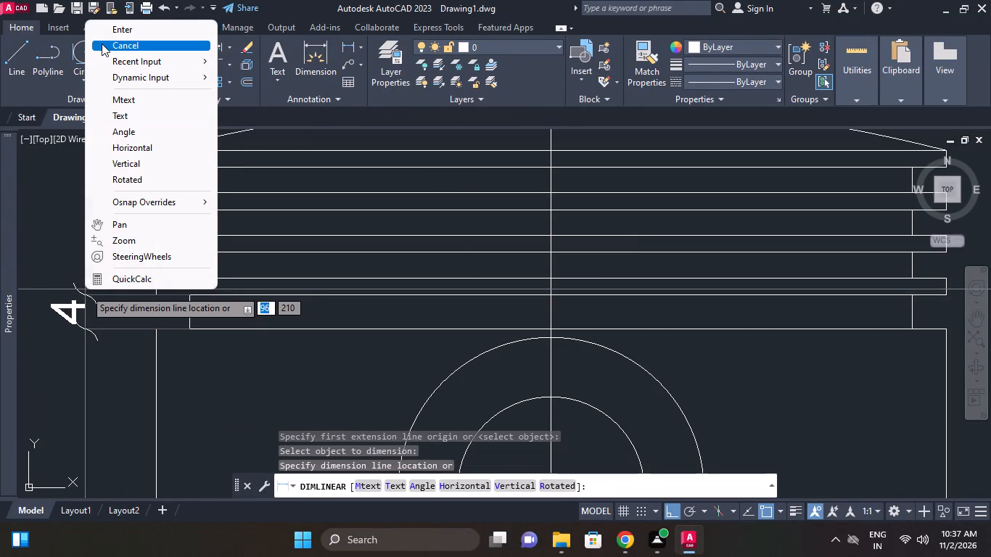
pyautogui.click(102, 44)
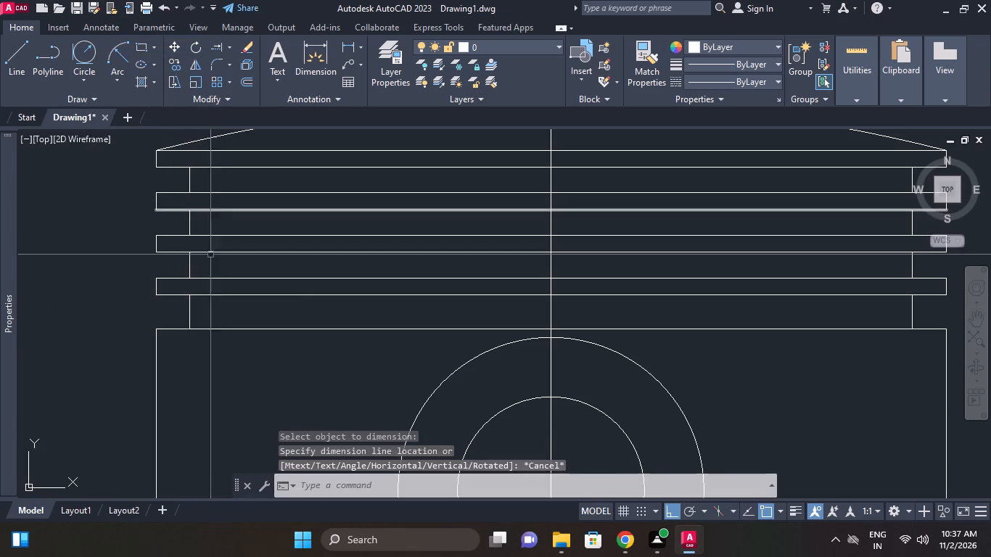
# Measure the uppermost short vertical line of the second piston view.
pyautogui.moveTo(312, 287); pyautogui.dragTo(91, 262, button='middle')
pyautogui.scroll(-1, 289, 284)
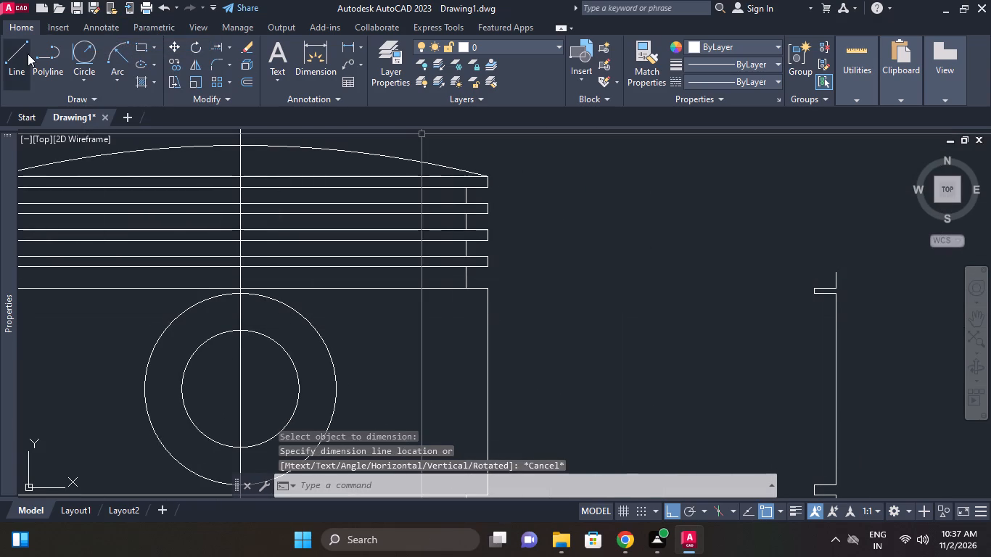
pyautogui.click(346, 41)
pyautogui.rightClick(531, 183)
pyautogui.scroll(2, 837, 273)
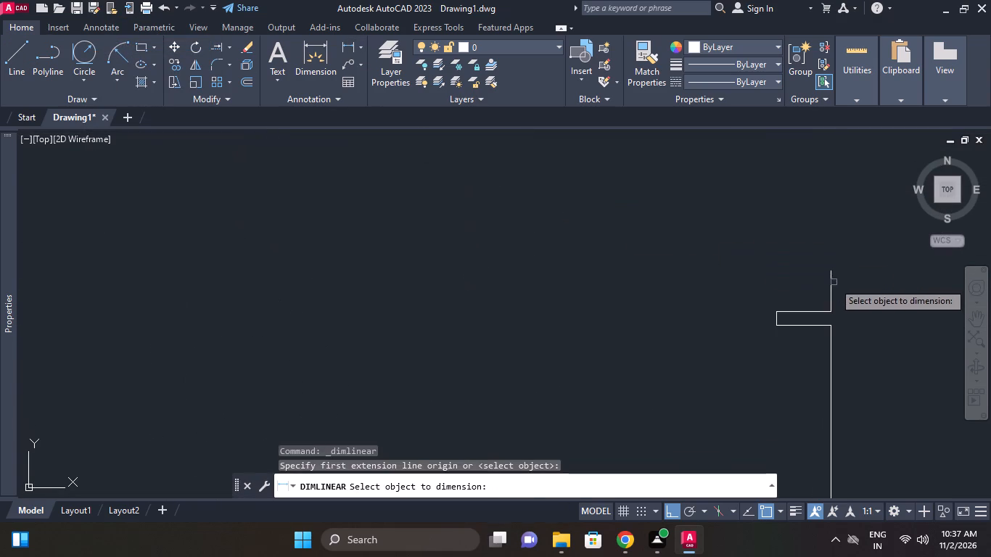
pyautogui.click(834, 282)
pyautogui.rightClick(860, 276)
pyautogui.click(904, 39)
pyautogui.scroll(-1, 431, 270)
# Stretch the first view's crown and ring section, including the lowest groove's edges, down by 1 unit toward the skirt.
pyautogui.moveTo(432, 271); pyautogui.dragTo(657, 299, button='middle')
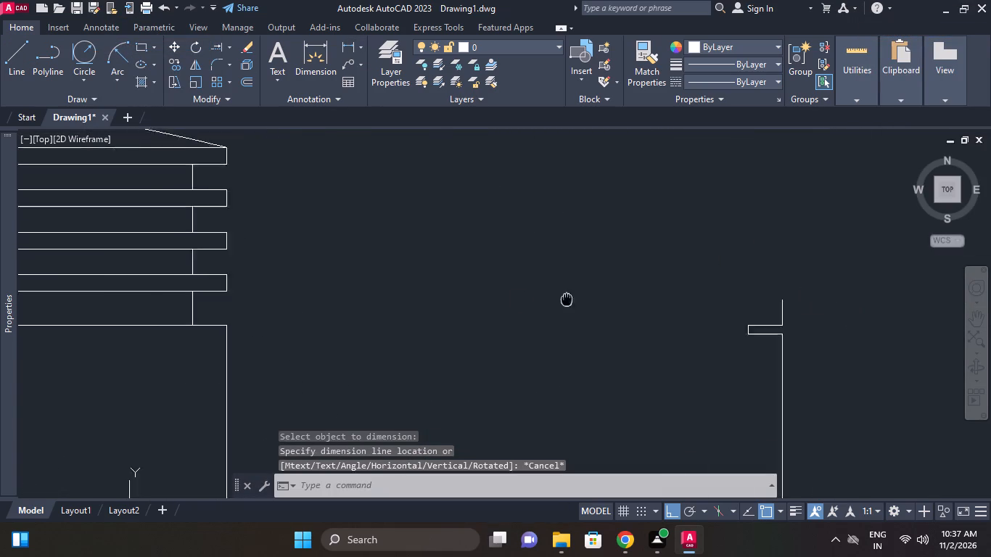
pyautogui.moveTo(657, 299); pyautogui.dragTo(678, 294, button='middle')
pyautogui.scroll(-1, 392, 265)
pyautogui.moveTo(392, 265); pyautogui.dragTo(548, 287, button='middle')
pyautogui.moveTo(599, 318); pyautogui.dragTo(710, 326, button='middle')
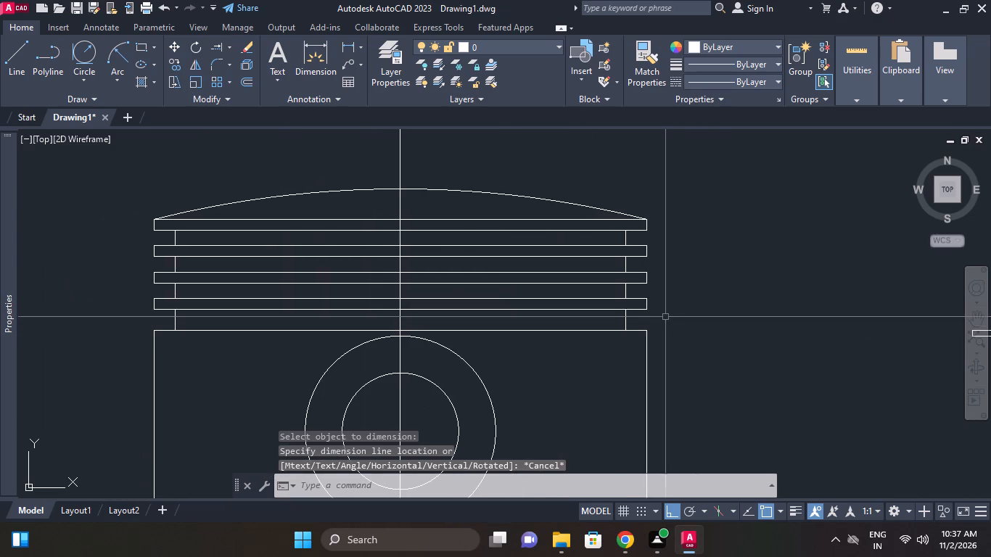
pyautogui.click(664, 313)
pyautogui.click(106, 162)
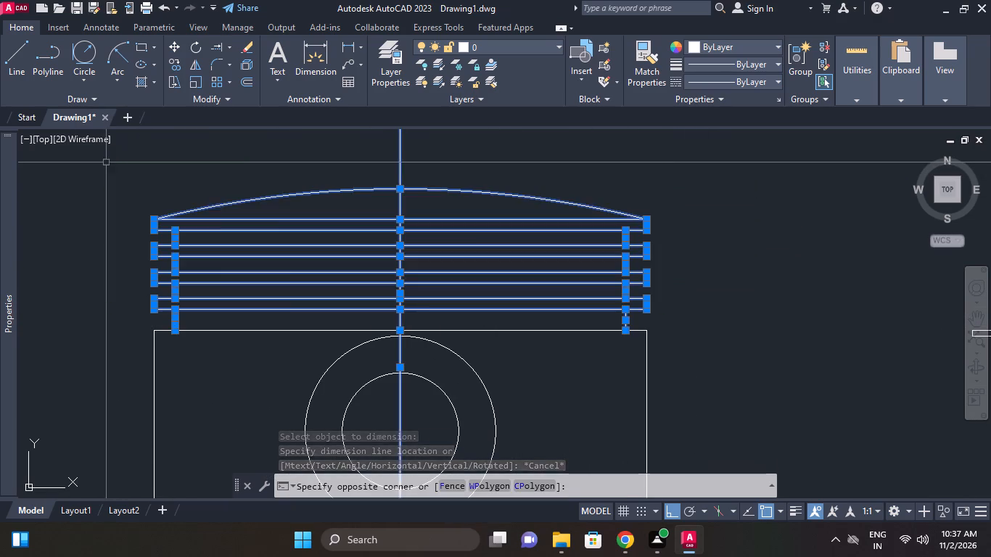
pyautogui.scroll(1, 588, 282)
pyautogui.press('s')
pyautogui.press('space')
pyautogui.click(712, 271)
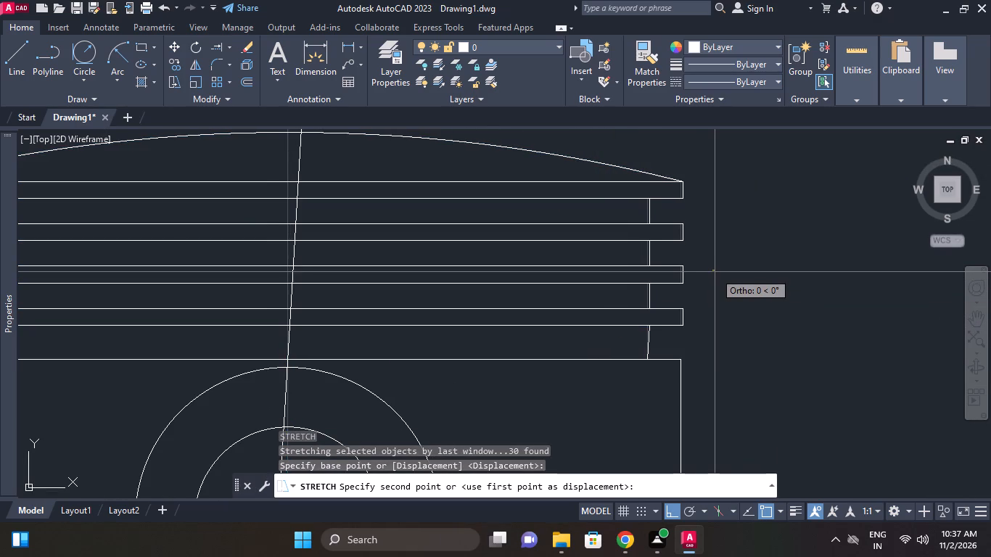
pyautogui.press('F8')
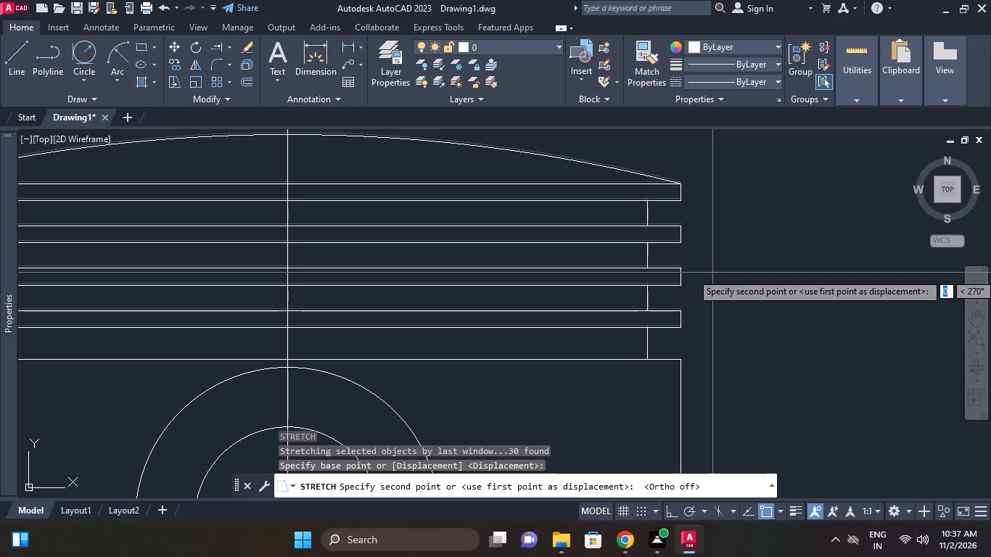
pyautogui.press('F8')
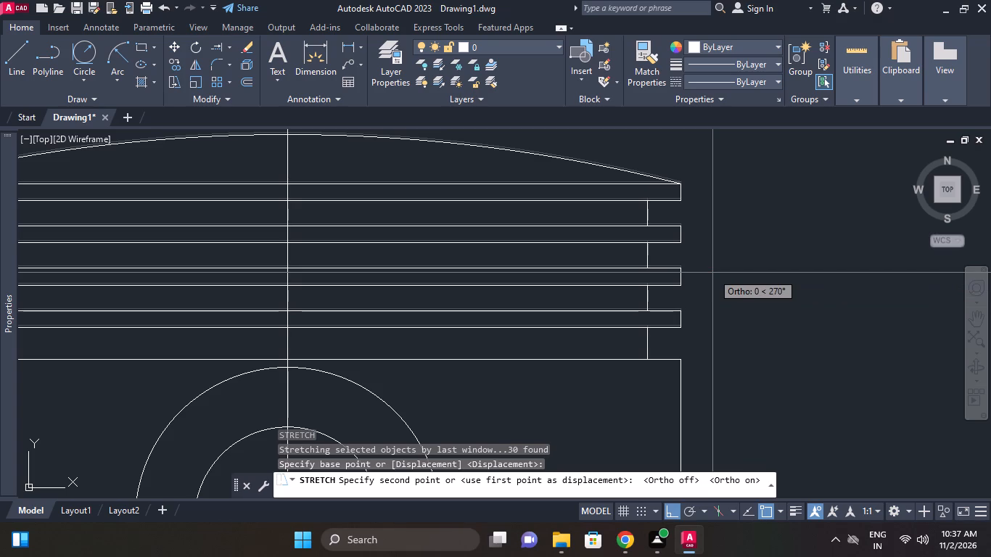
pyautogui.press('1')
pyautogui.press('Return')
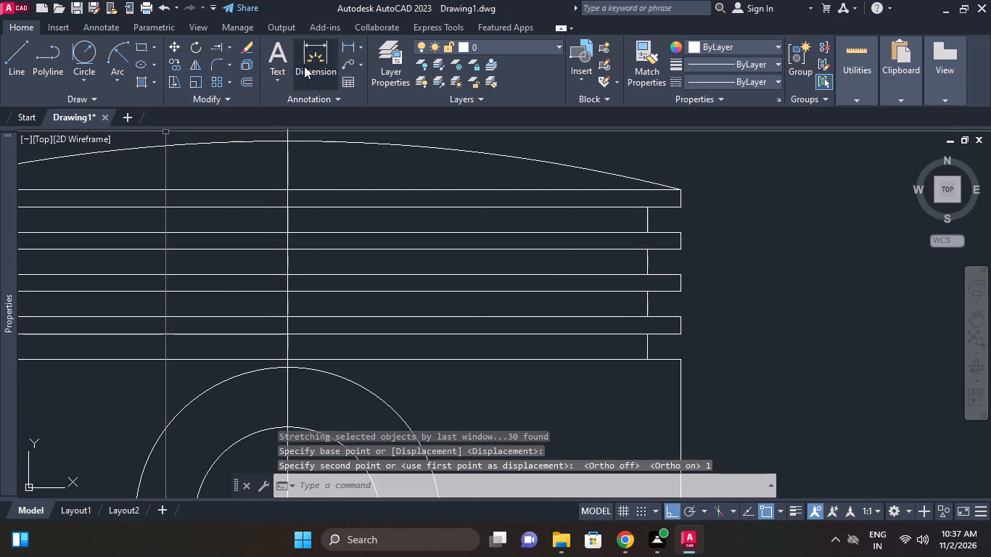
# Measure the lowest ring groove's height on the first view again and compare it with the second view.
pyautogui.click(347, 49)
pyautogui.rightClick(665, 347)
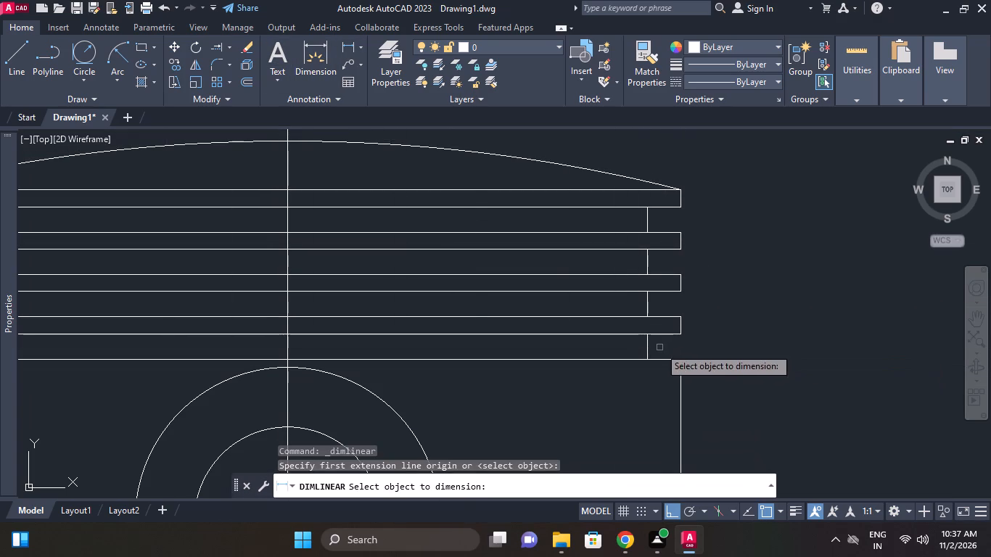
pyautogui.click(645, 348)
pyautogui.moveTo(650, 337); pyautogui.dragTo(395, 315, button='middle')
pyautogui.scroll(-1, 649, 337)
pyautogui.scroll(1, 839, 343)
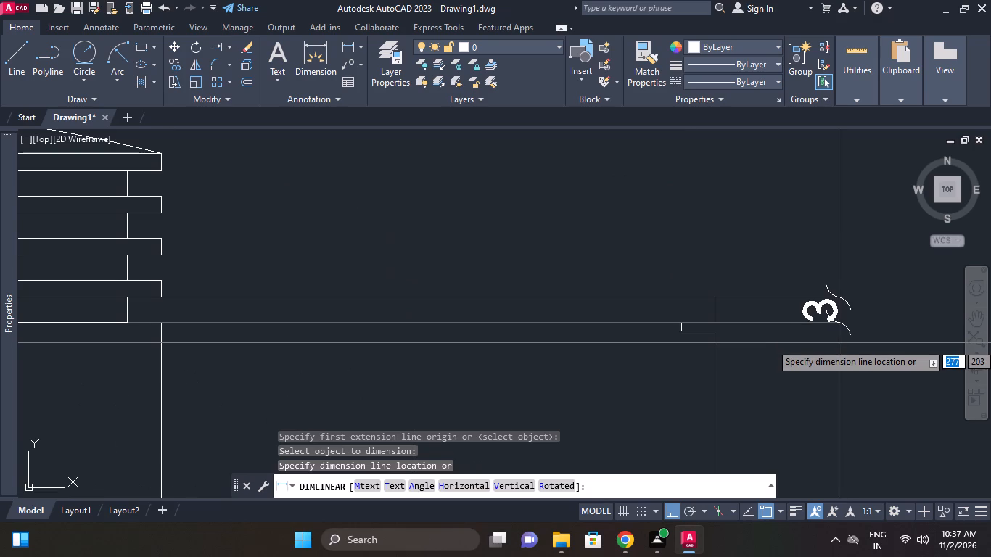
pyautogui.press('Escape')
# Draw the second view's lowest ring profile from the top vertical end: 4 units outward, 2 up, 4 inward and 3 up.
pyautogui.scroll(-1, 730, 398)
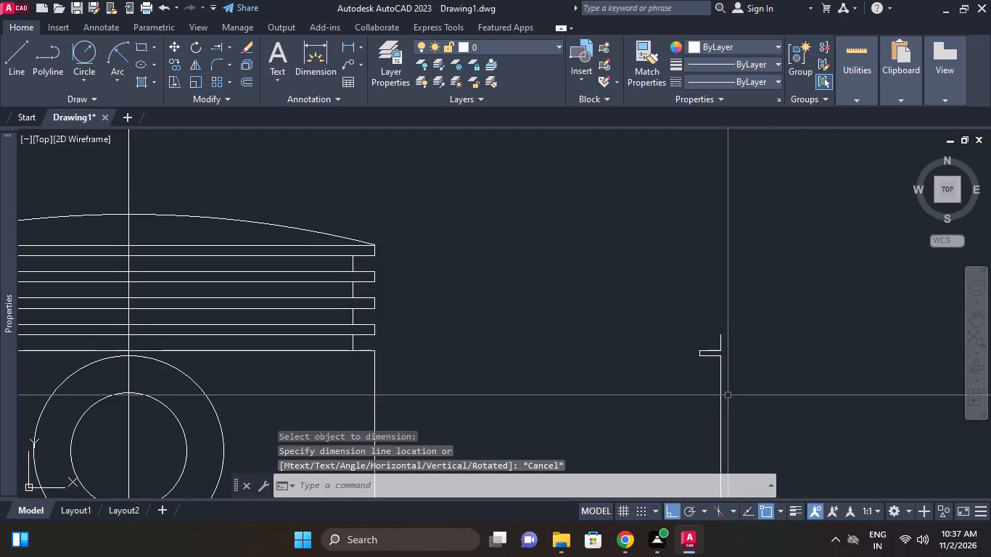
pyautogui.moveTo(728, 395); pyautogui.dragTo(818, 379, button='middle')
pyautogui.scroll(-1, 640, 370)
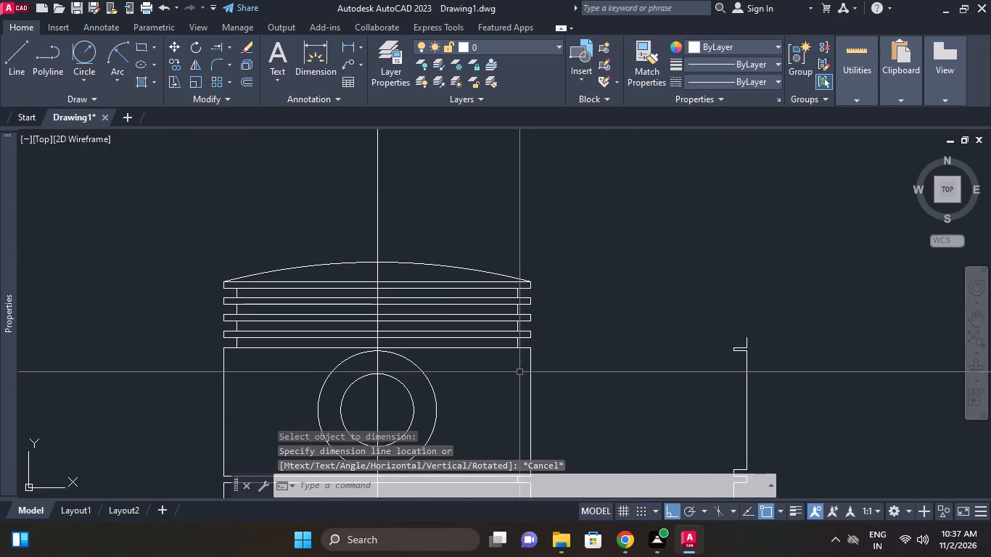
pyautogui.click(5, 53)
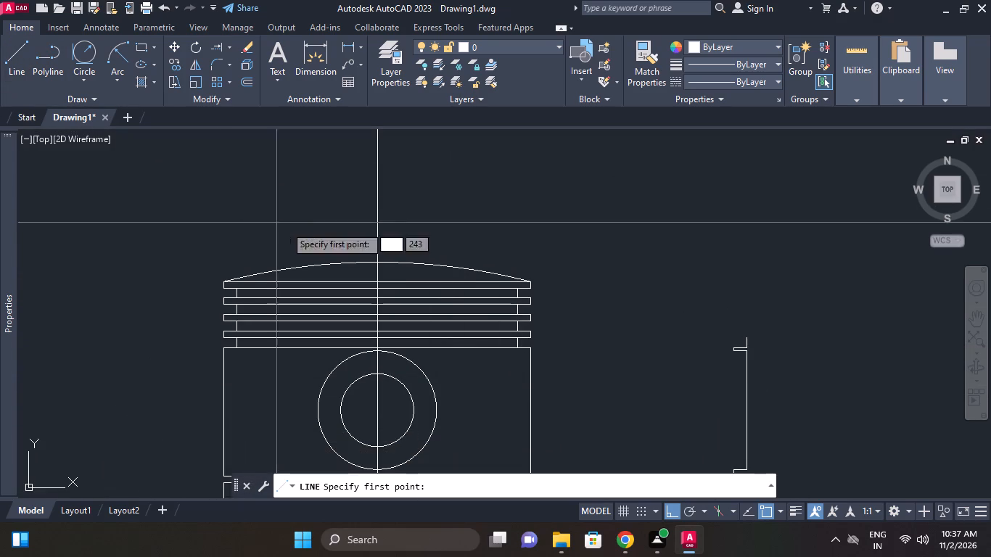
pyautogui.scroll(2, 778, 402)
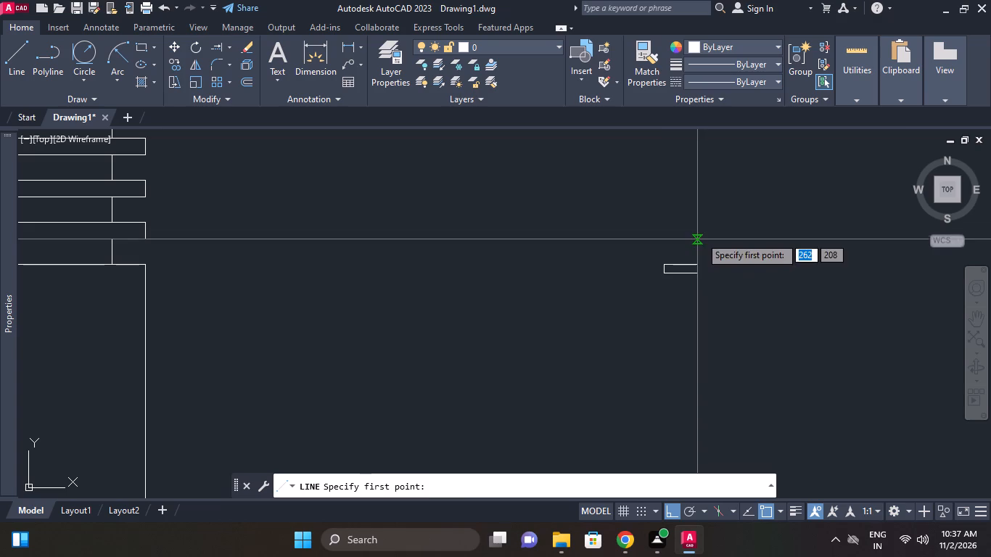
pyautogui.click(700, 236)
pyautogui.press('4')
pyautogui.press('Return')
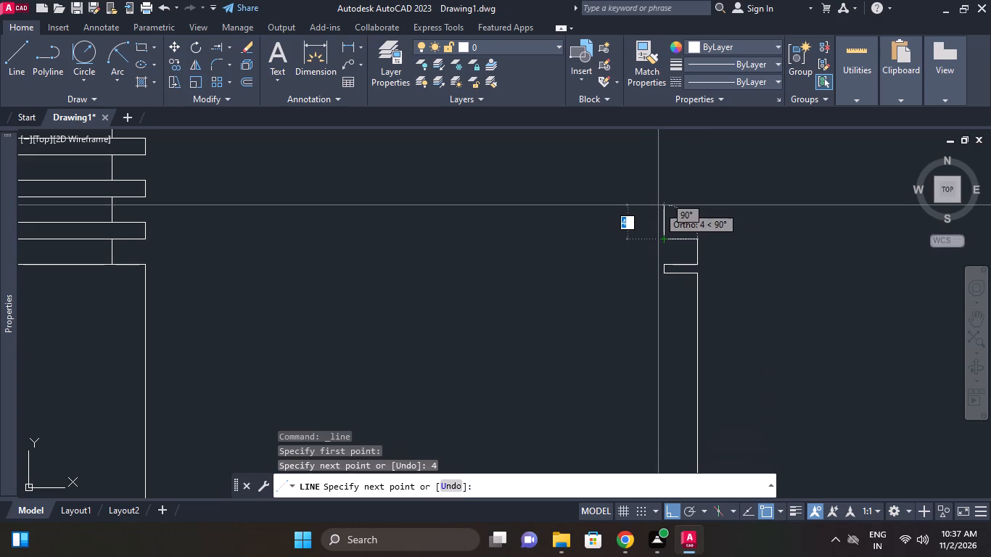
pyautogui.press('2')
pyautogui.press('Return')
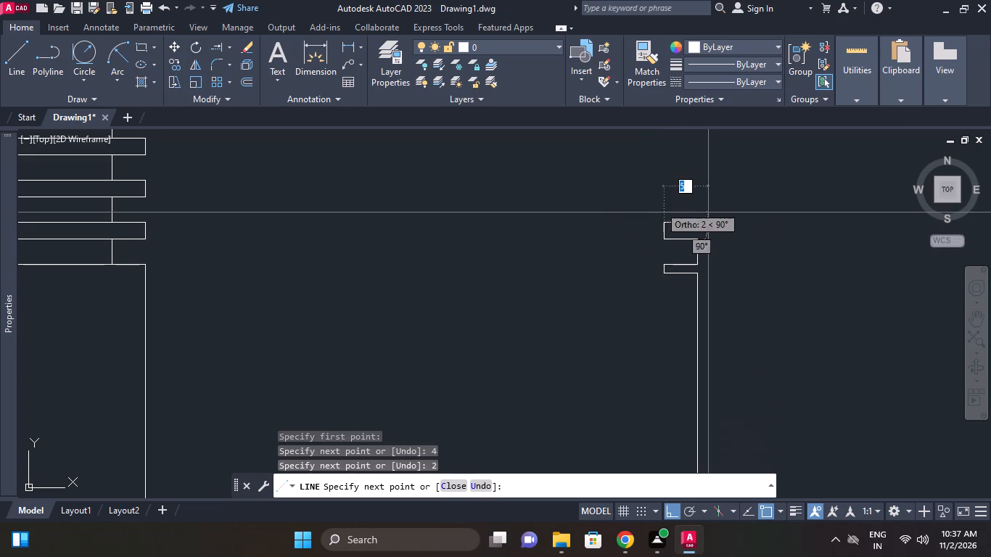
pyautogui.press('4')
pyautogui.press('Return')
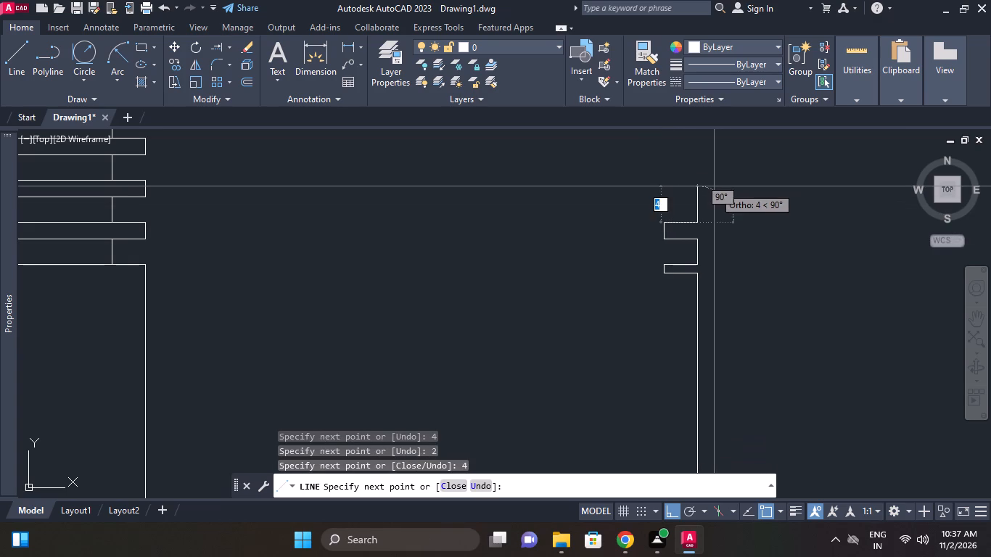
pyautogui.press('3')
pyautogui.press('Return')
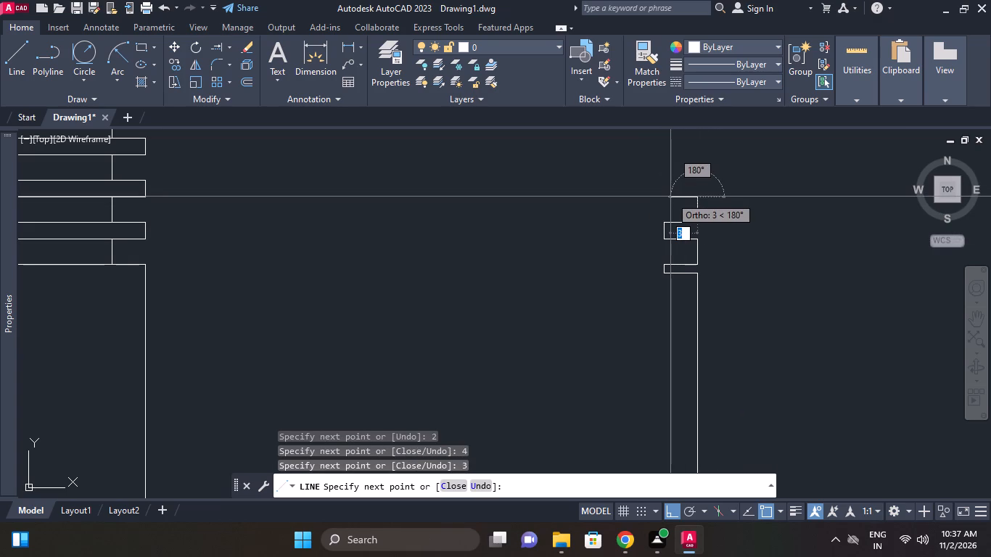
# Continue the profile with the second ring and groove: 4 units outward, 2 up, 4 inward and 3 up.
pyautogui.press('4')
pyautogui.press('Return')
pyautogui.press('2')
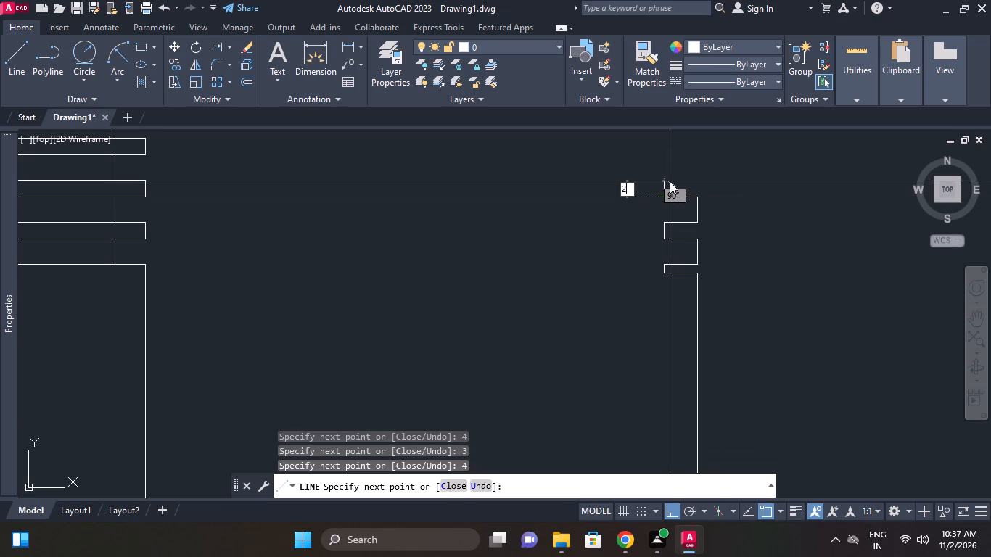
pyautogui.press('Return')
pyautogui.press('4')
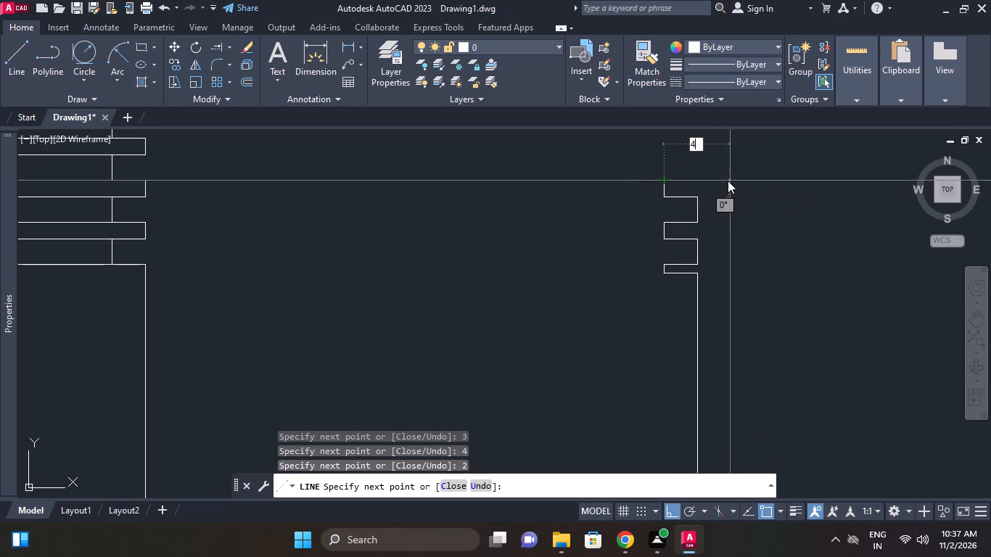
pyautogui.press('Return')
pyautogui.scroll(1, 711, 160)
pyautogui.moveTo(711, 160); pyautogui.dragTo(708, 219, button='middle')
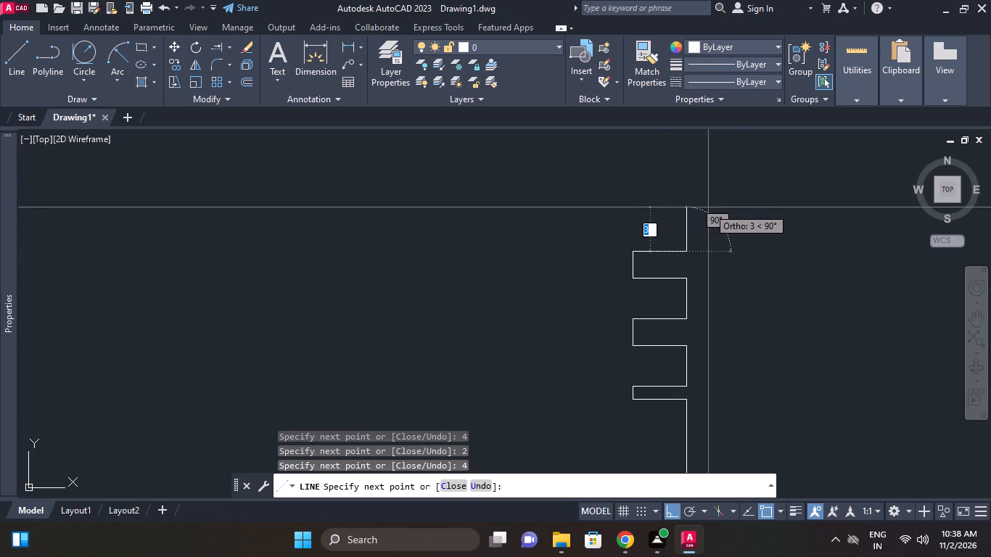
pyautogui.press('3')
pyautogui.press('Return')
# Continue the profile with the third ring and groove: 4 units outward, 2 up, 4 inward and 3 up.
pyautogui.press('4')
pyautogui.press('Return')
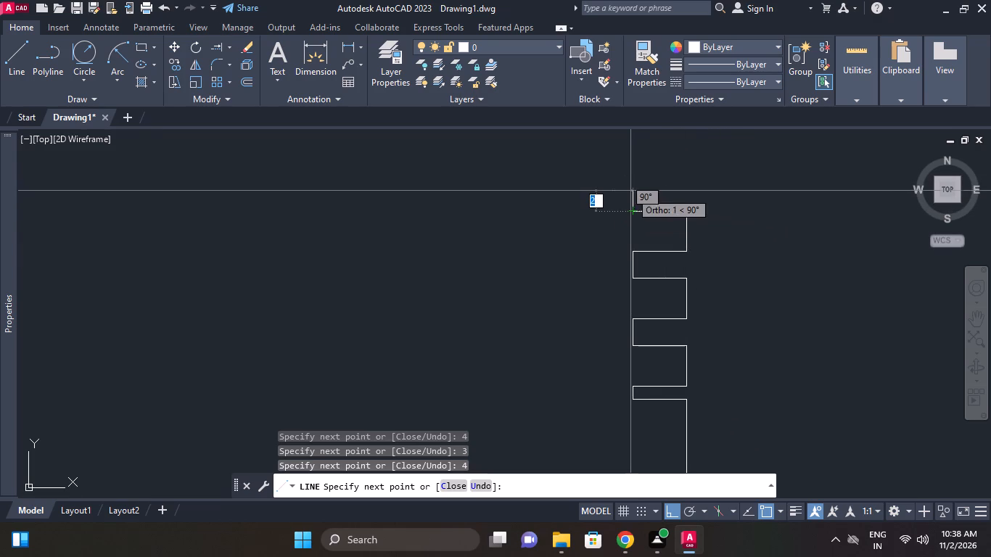
pyautogui.press('2')
pyautogui.press('Return')
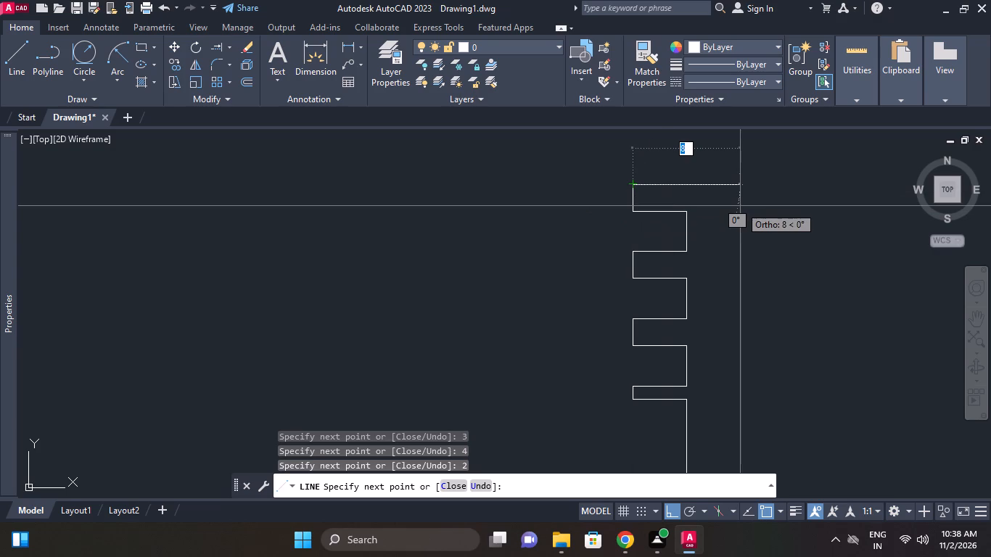
pyautogui.press('4')
pyautogui.press('Return')
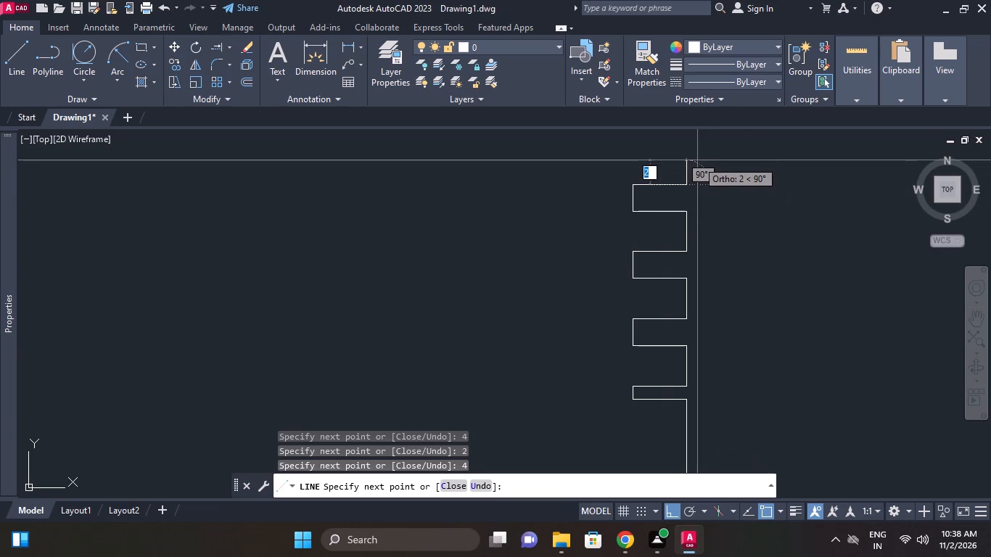
pyautogui.moveTo(697, 160); pyautogui.dragTo(694, 211, button='middle')
pyautogui.press('3')
pyautogui.press('Return')
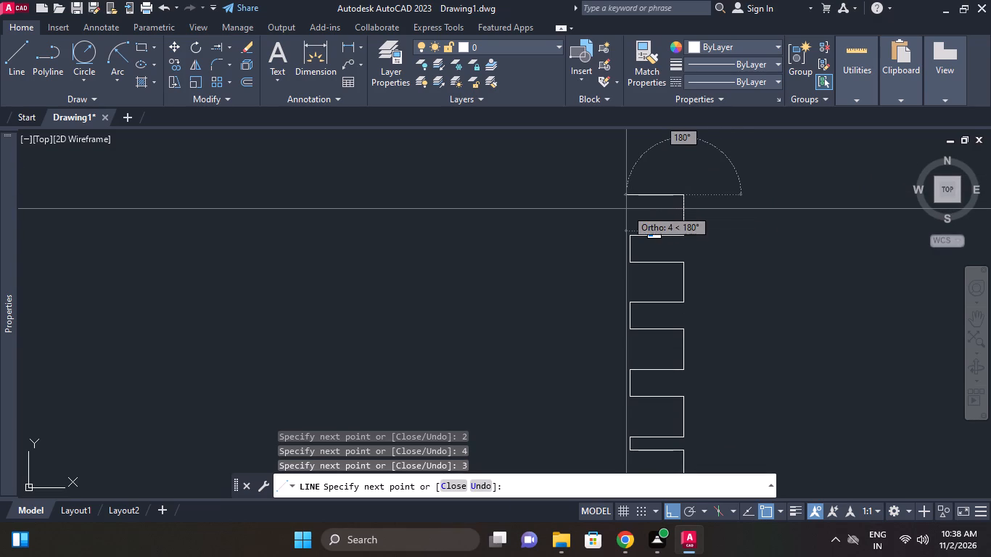
# Finish the ring profile with a line 4 units outward, 2 up, and a short horizontal top edge running inward.
pyautogui.press('4')
pyautogui.press('Return')
pyautogui.press('2')
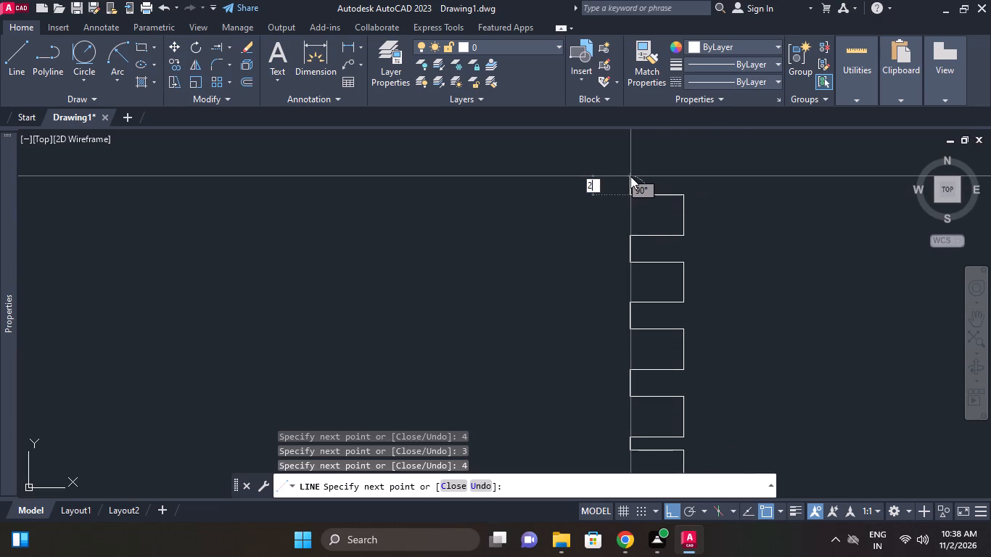
pyautogui.press('Return')
pyautogui.click(743, 175)
pyautogui.scroll(-3, 770, 199)
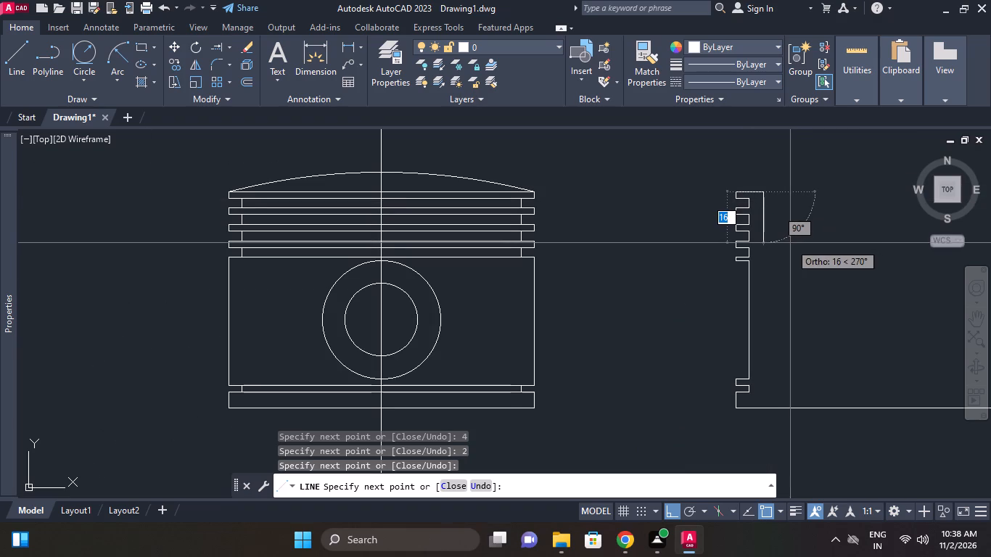
pyautogui.press('Escape')
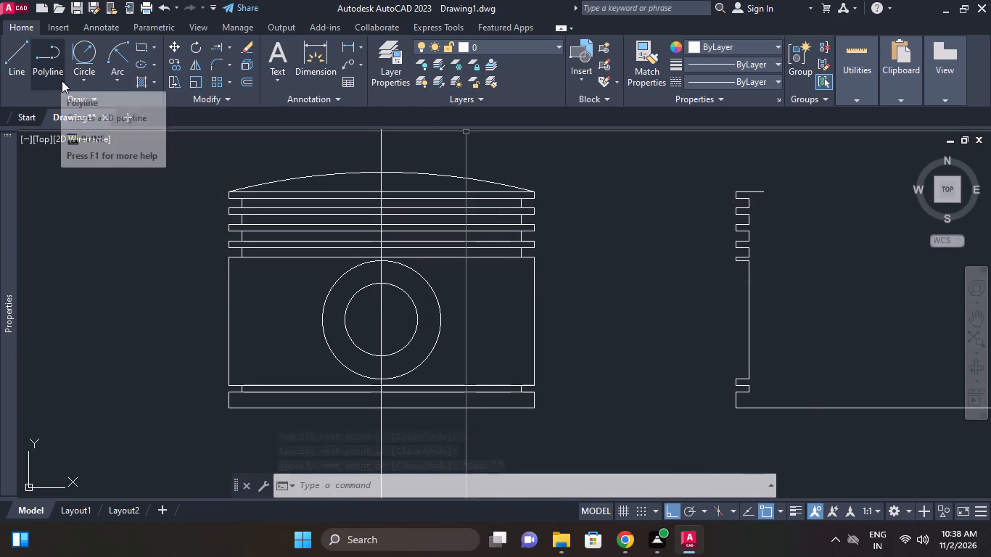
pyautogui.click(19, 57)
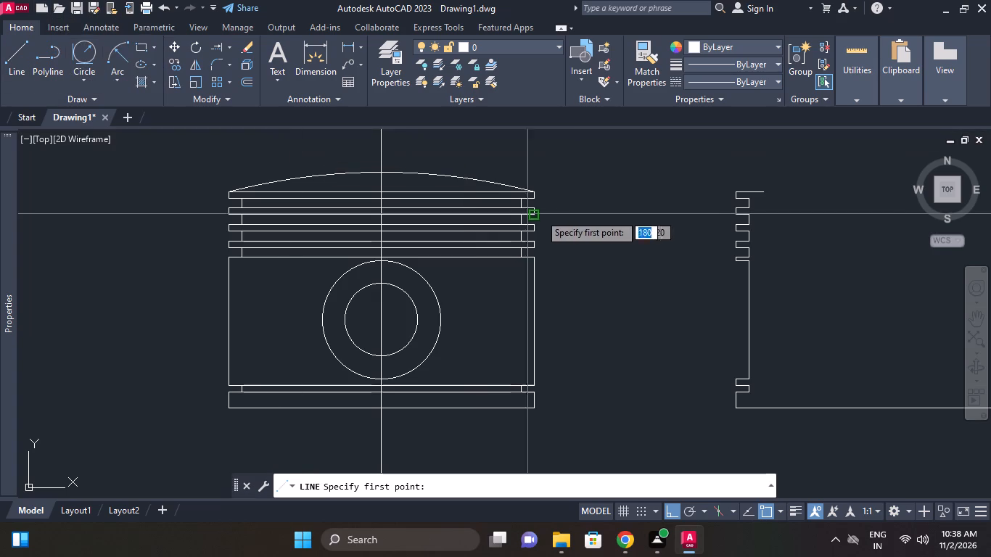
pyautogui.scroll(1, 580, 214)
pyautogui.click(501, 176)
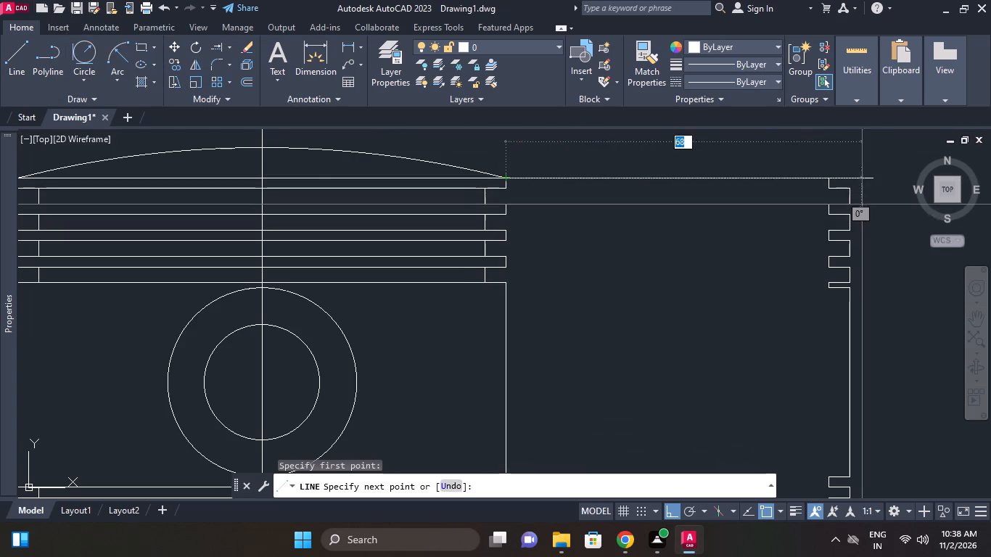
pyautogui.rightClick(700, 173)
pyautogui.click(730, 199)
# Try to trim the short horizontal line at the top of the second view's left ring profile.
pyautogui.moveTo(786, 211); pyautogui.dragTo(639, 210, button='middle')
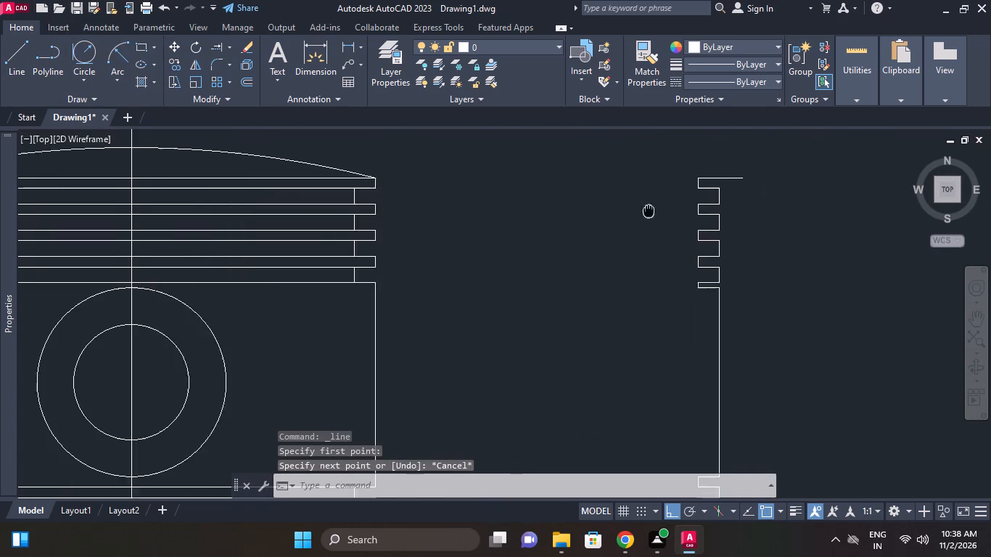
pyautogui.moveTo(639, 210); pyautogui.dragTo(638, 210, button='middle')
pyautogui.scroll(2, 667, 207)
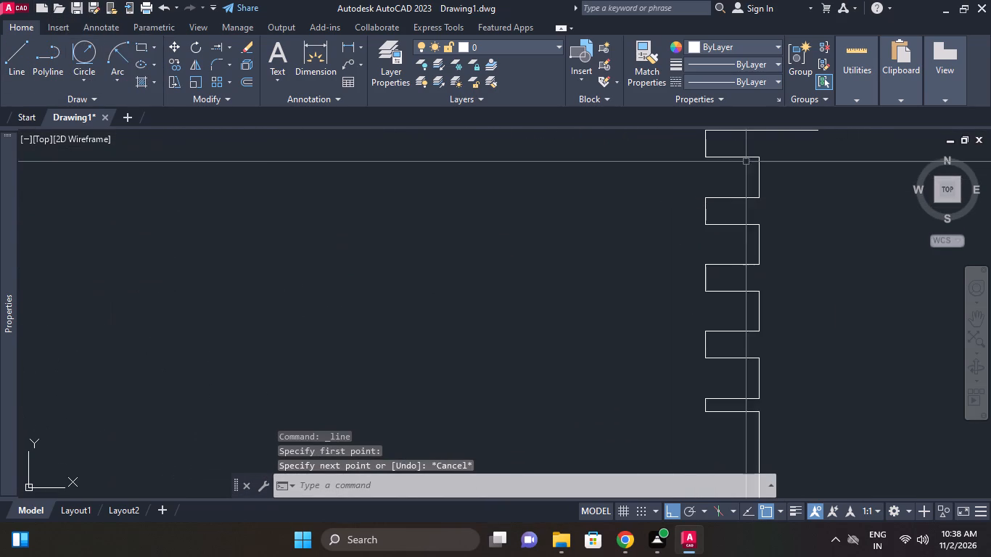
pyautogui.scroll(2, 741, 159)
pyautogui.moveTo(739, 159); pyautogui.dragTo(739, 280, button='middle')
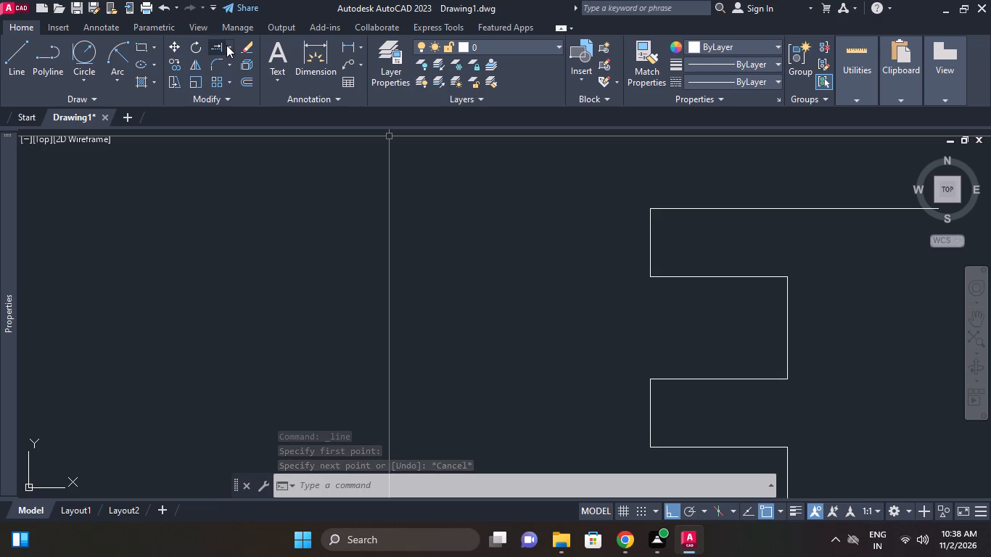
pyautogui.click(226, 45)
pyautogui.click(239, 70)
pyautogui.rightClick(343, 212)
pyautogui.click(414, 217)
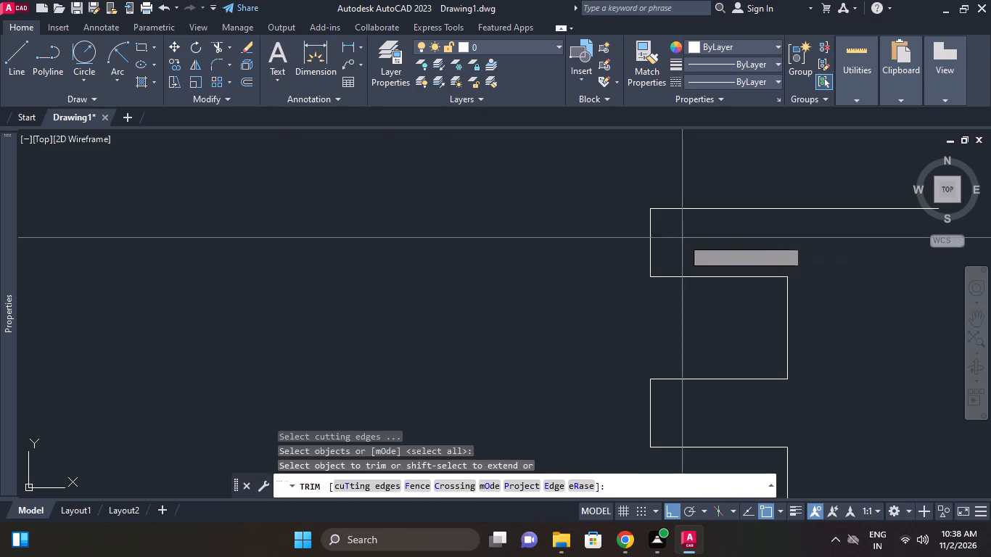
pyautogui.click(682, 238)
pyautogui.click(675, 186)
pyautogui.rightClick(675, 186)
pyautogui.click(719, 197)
# Erase the short horizontal line at the top of the second view's left ring profile.
pyautogui.click(719, 213)
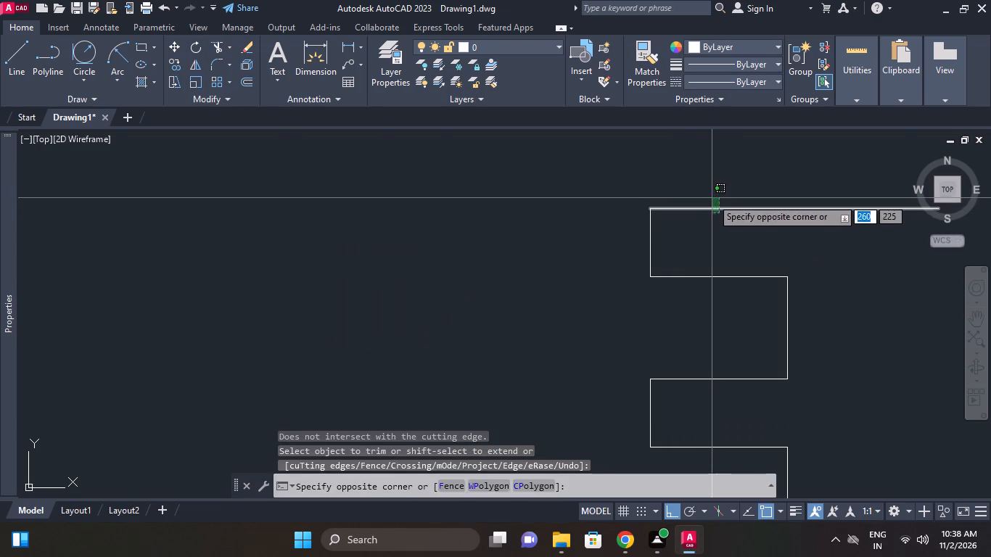
pyautogui.click(711, 197)
pyautogui.rightClick(728, 191)
pyautogui.click(778, 231)
# From the open top end of the second view's right lower step, draw 4 units inward and a long vertical skirt line upward.
pyautogui.scroll(-1, 768, 226)
pyautogui.moveTo(719, 226); pyautogui.dragTo(670, 214, button='middle')
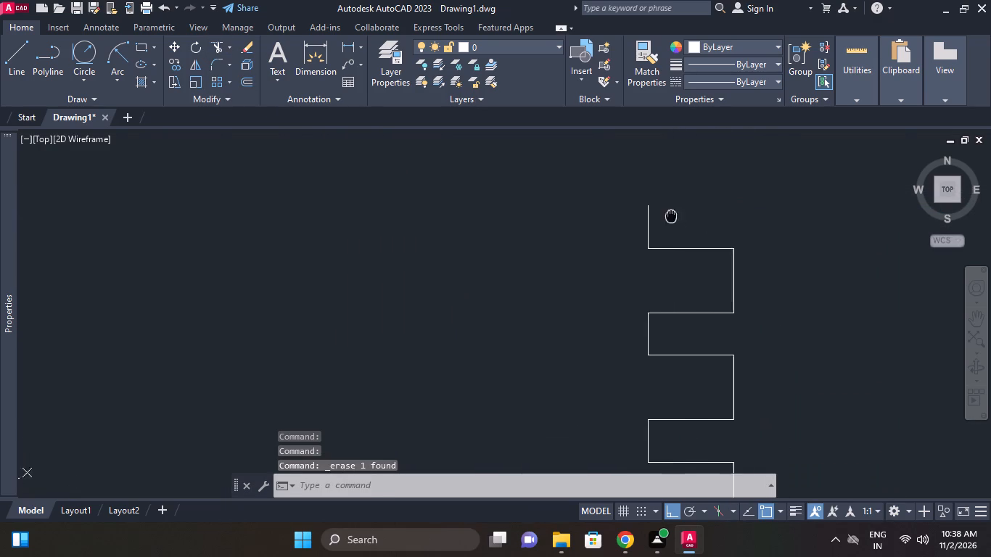
pyautogui.moveTo(707, 228); pyautogui.dragTo(614, 208, button='middle')
pyautogui.scroll(-1, 680, 224)
pyautogui.moveTo(689, 236); pyautogui.dragTo(677, 198, button='middle')
pyautogui.scroll(-1, 702, 259)
pyautogui.moveTo(702, 259); pyautogui.dragTo(559, 222, button='middle')
pyautogui.scroll(-2, 652, 280)
pyautogui.moveTo(649, 276); pyautogui.dragTo(543, 232, button='middle')
pyautogui.scroll(1, 786, 385)
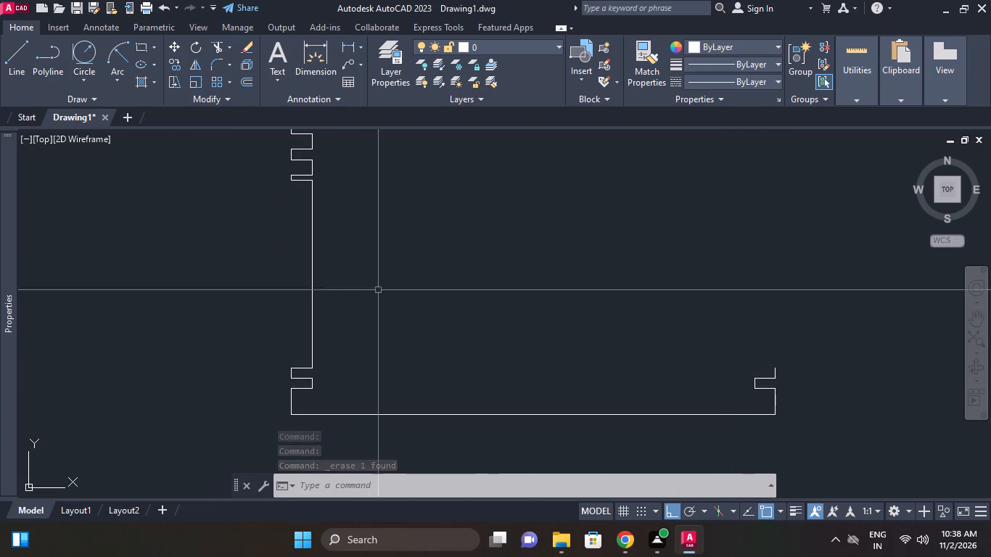
pyautogui.click(23, 49)
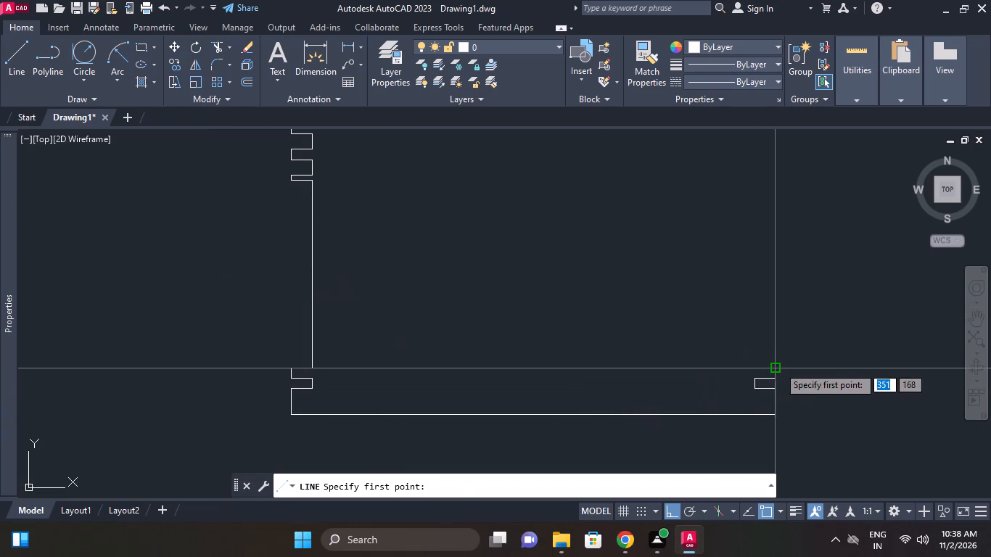
pyautogui.click(778, 366)
pyautogui.press('4')
pyautogui.press('Return')
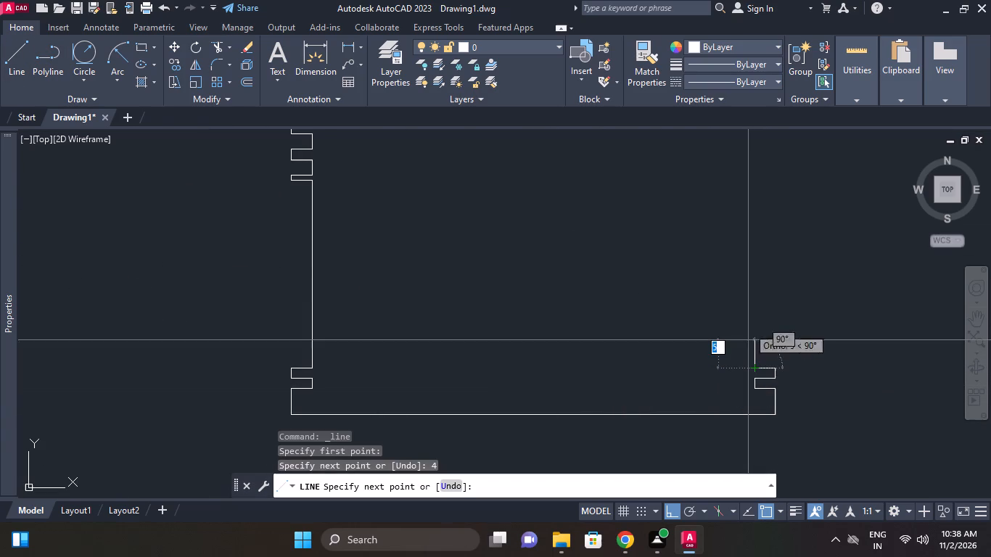
pyautogui.moveTo(748, 254); pyautogui.dragTo(747, 317, button='middle')
pyautogui.click(752, 150)
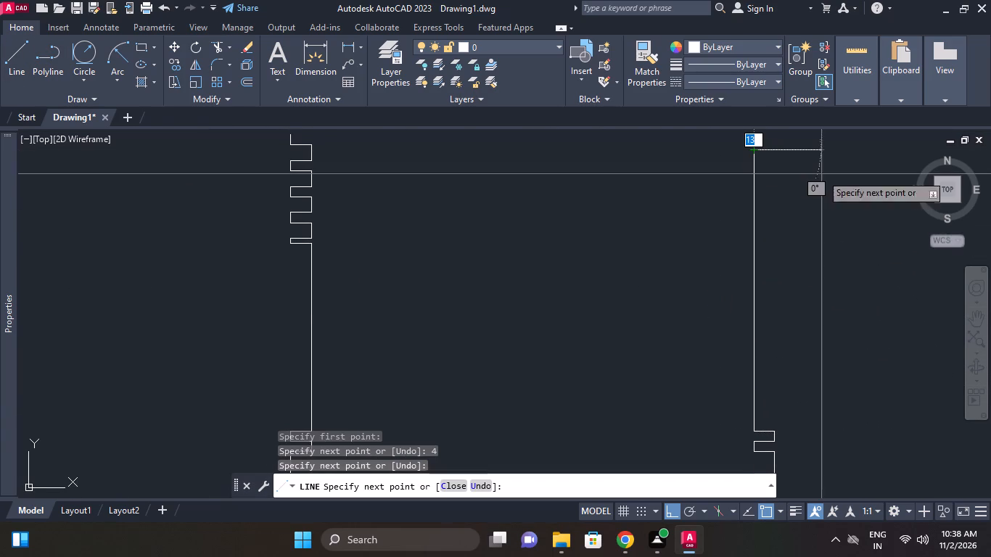
pyautogui.rightClick(821, 174)
pyautogui.click(844, 187)
# Draw a horizontal guide line from the left skirt line's top corner across past the right skirt line.
pyautogui.rightClick(808, 205)
pyautogui.click(849, 213)
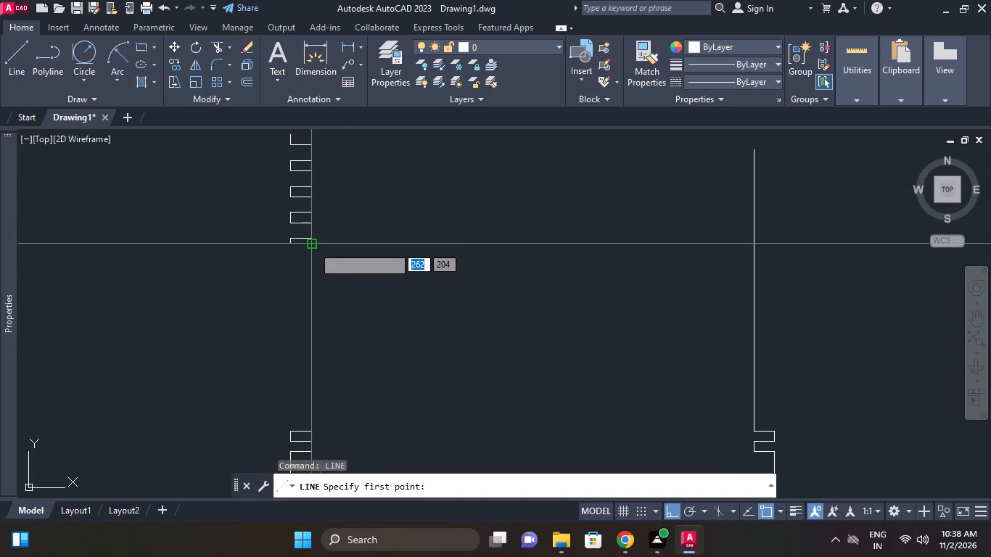
pyautogui.click(313, 242)
pyautogui.click(813, 246)
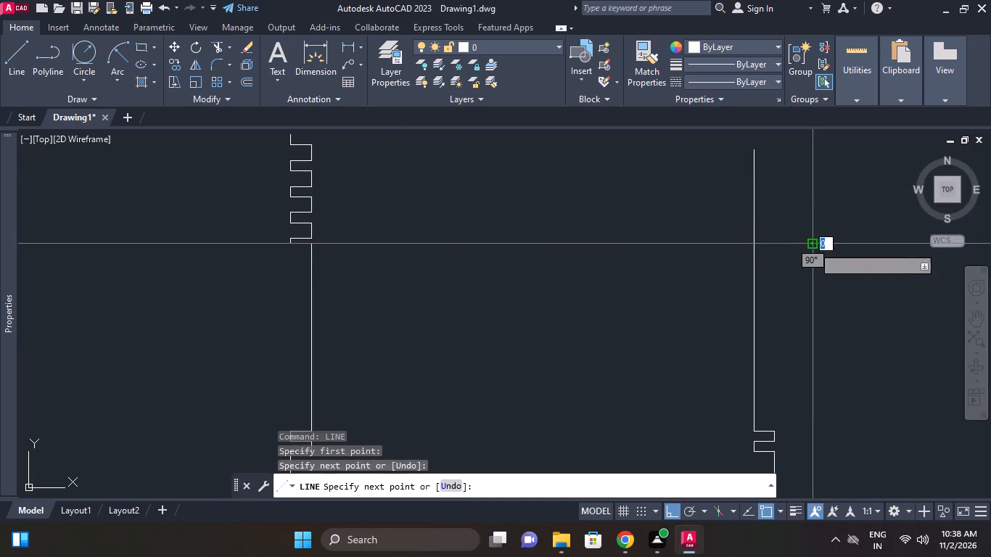
pyautogui.rightClick(813, 246)
pyautogui.click(844, 269)
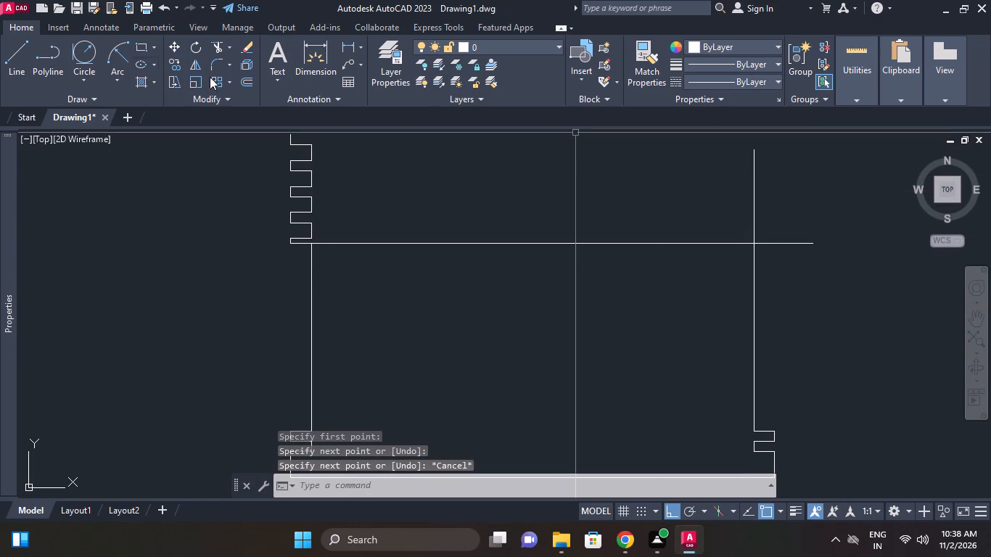
# Trim the right skirt line above the guide and the guide's portion between the two skirt lines.
pyautogui.click(221, 41)
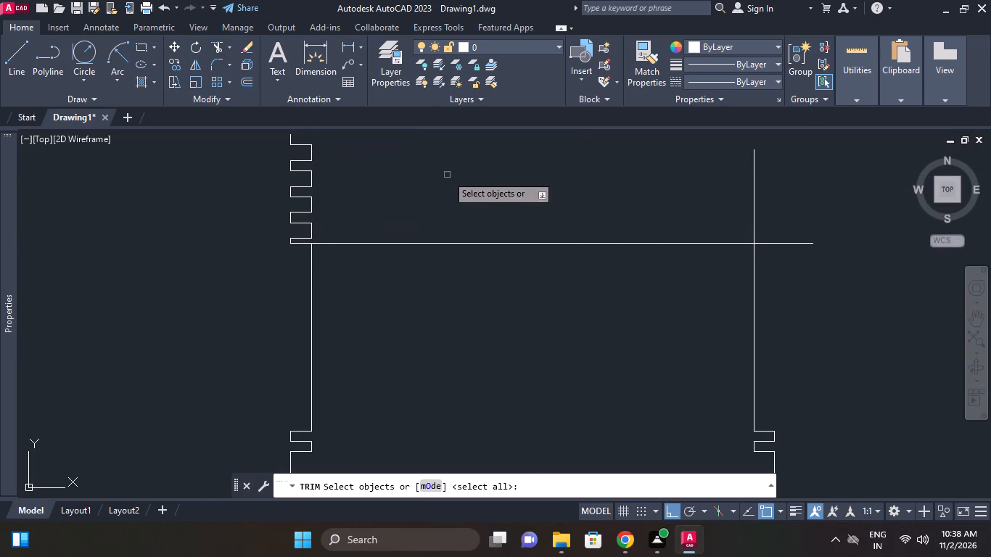
pyautogui.rightClick(447, 175)
pyautogui.click(469, 181)
pyautogui.click(758, 226)
pyautogui.click(754, 219)
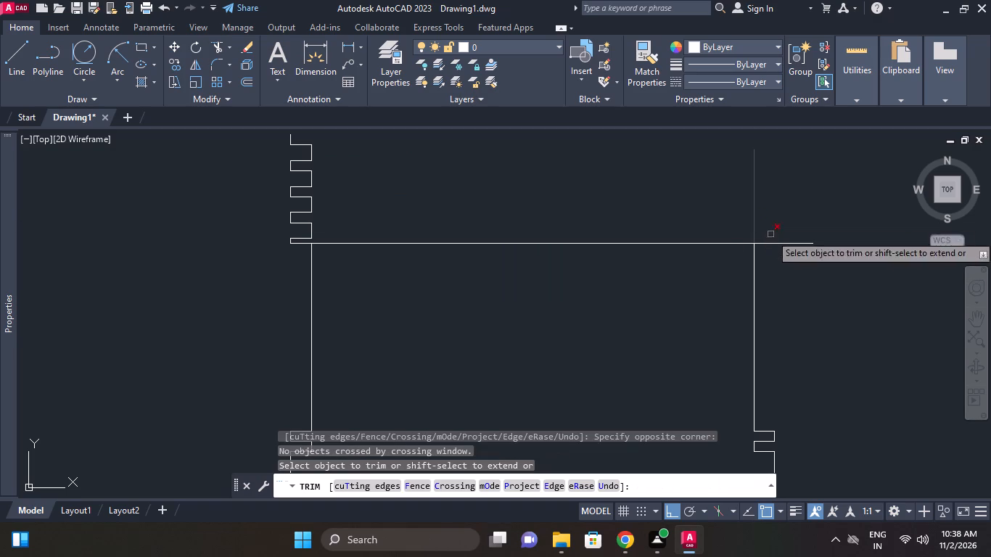
pyautogui.click(754, 224)
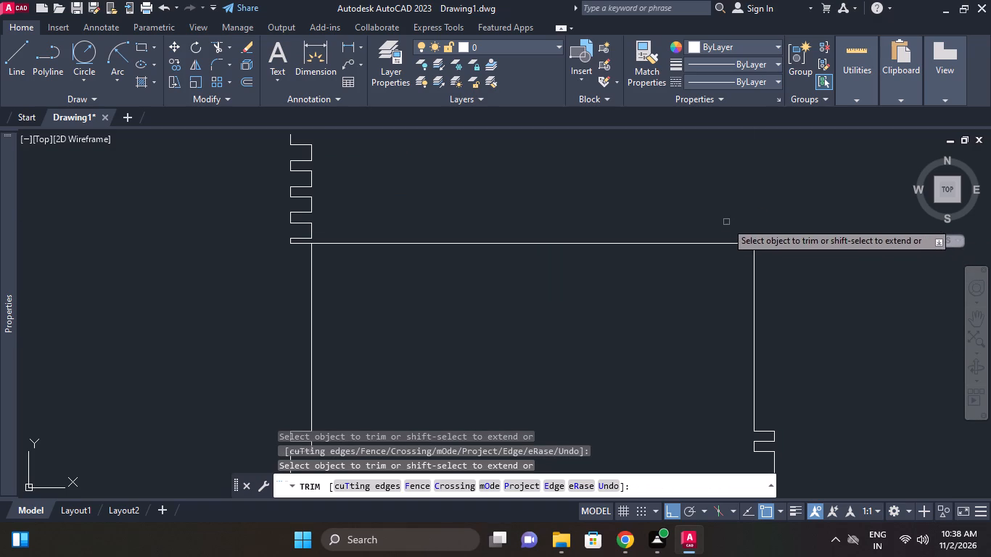
pyautogui.click(731, 243)
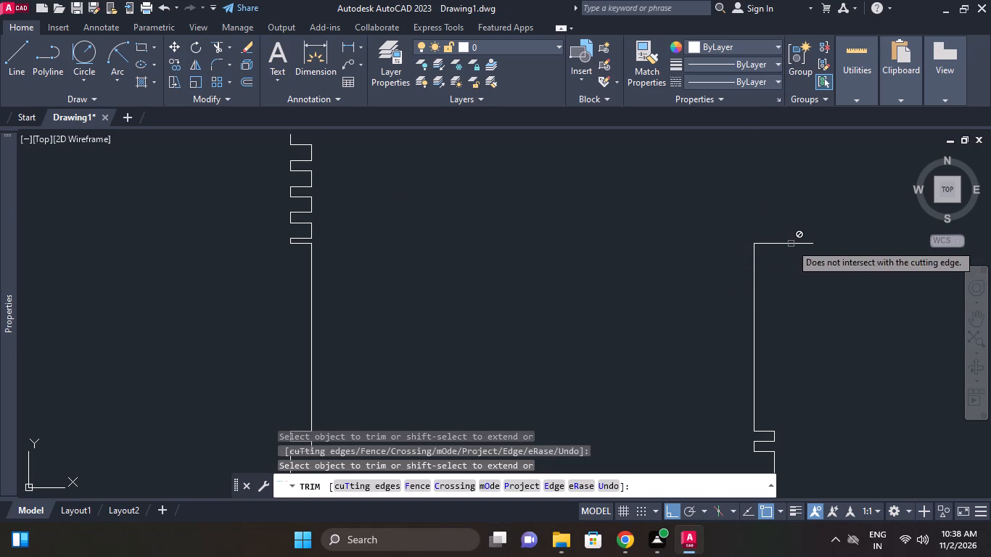
pyautogui.rightClick(774, 177)
pyautogui.click(813, 189)
# Erase the leftover guide stub outside the right skirt line.
pyautogui.click(821, 256)
pyautogui.click(781, 205)
pyautogui.rightClick(781, 205)
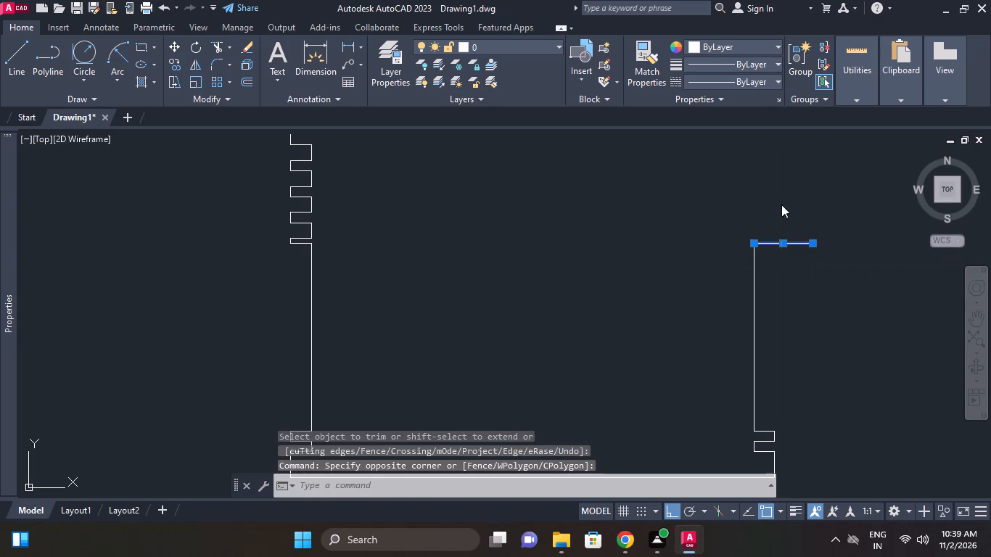
pyautogui.click(823, 237)
# Draw a horizontal guide line from the top edge of the left thin lowest ring across past the right skirt line.
pyautogui.moveTo(794, 246); pyautogui.dragTo(794, 221, button='middle')
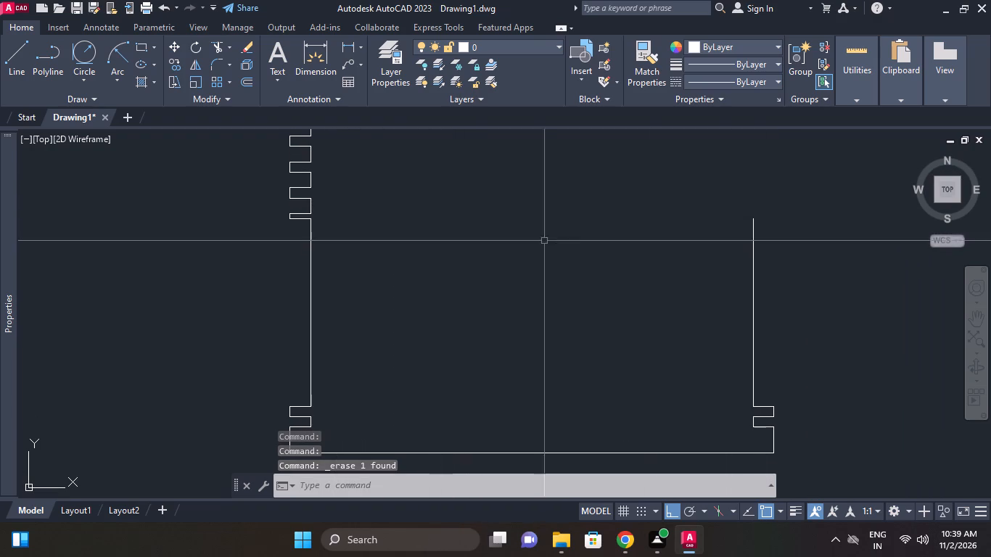
pyautogui.click(5, 56)
pyautogui.scroll(1, 298, 205)
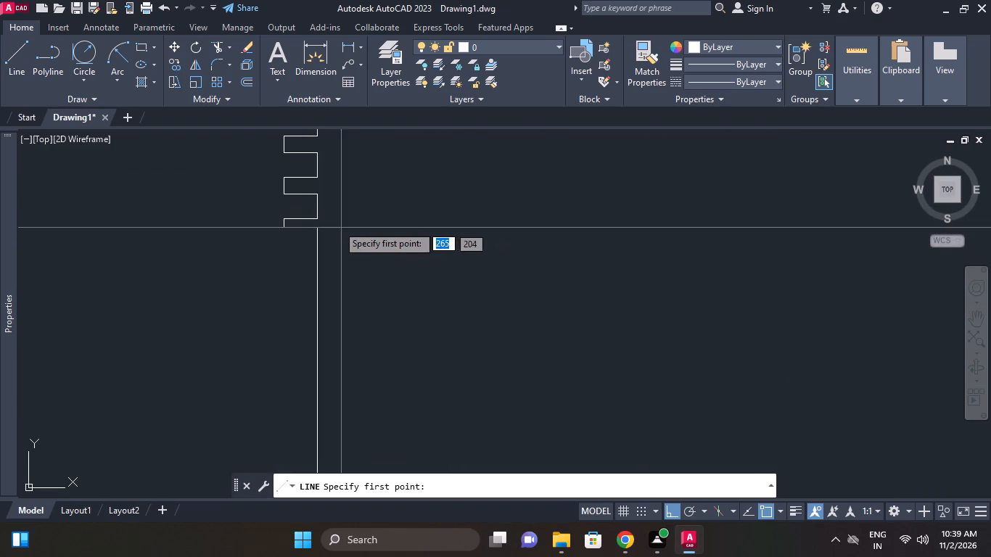
pyautogui.click(317, 218)
pyautogui.moveTo(509, 259); pyautogui.dragTo(123, 231, button='middle')
pyautogui.click(717, 191)
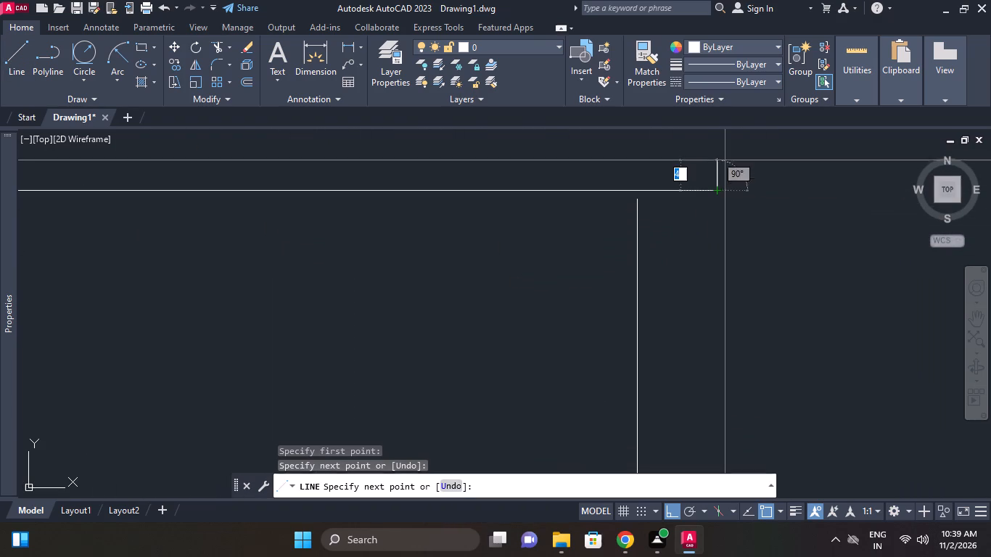
pyautogui.rightClick(723, 154)
pyautogui.click(742, 171)
# From the right skirt line's top end, draw 4 units outward and a short vertical line up to the guide.
pyautogui.click(20, 47)
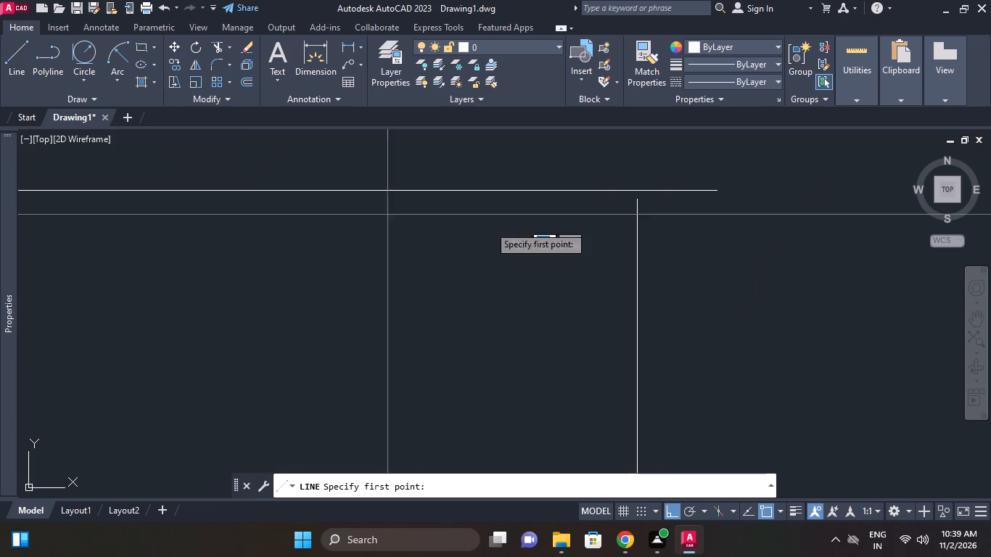
pyautogui.scroll(1, 670, 207)
pyautogui.click(617, 195)
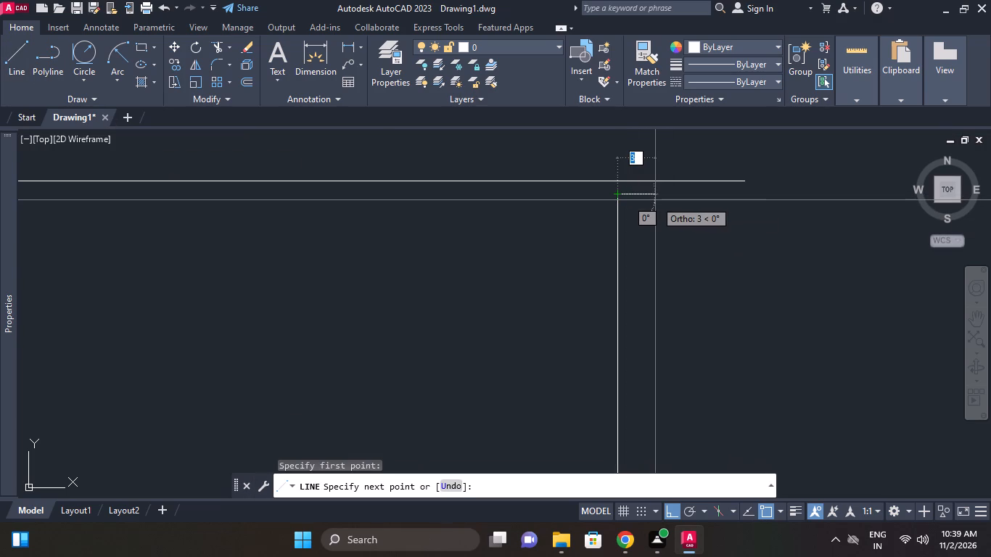
pyautogui.press('4')
pyautogui.press('Return')
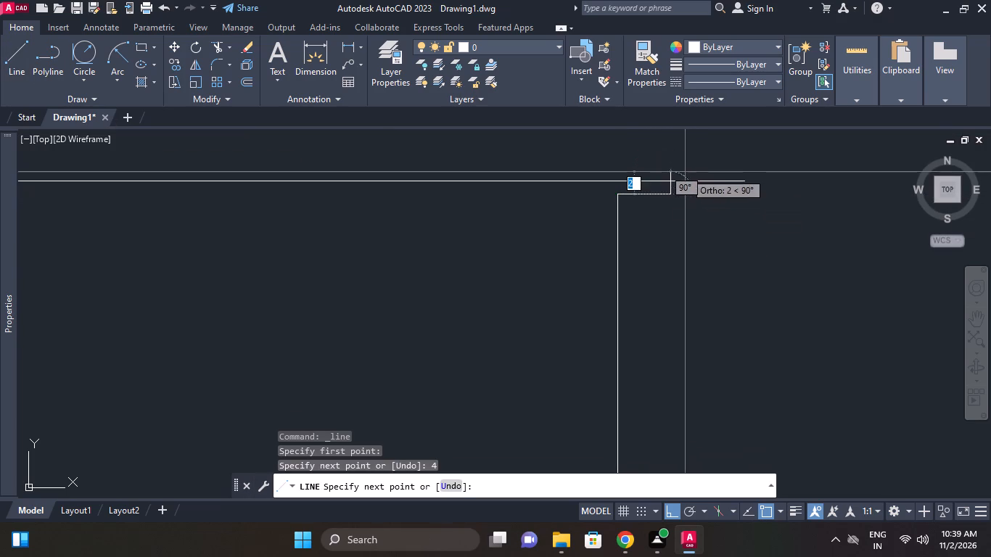
pyautogui.click(670, 181)
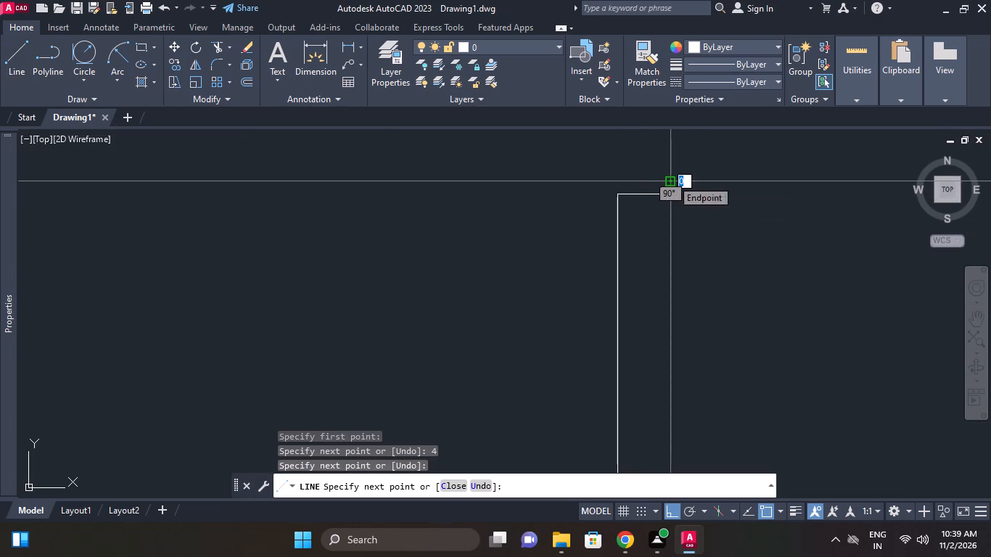
pyautogui.press('Escape')
# Erase the horizontal guide line running across the second view.
pyautogui.click(714, 187)
pyautogui.click(708, 170)
pyautogui.press('e')
pyautogui.press('space')
pyautogui.press('Escape')
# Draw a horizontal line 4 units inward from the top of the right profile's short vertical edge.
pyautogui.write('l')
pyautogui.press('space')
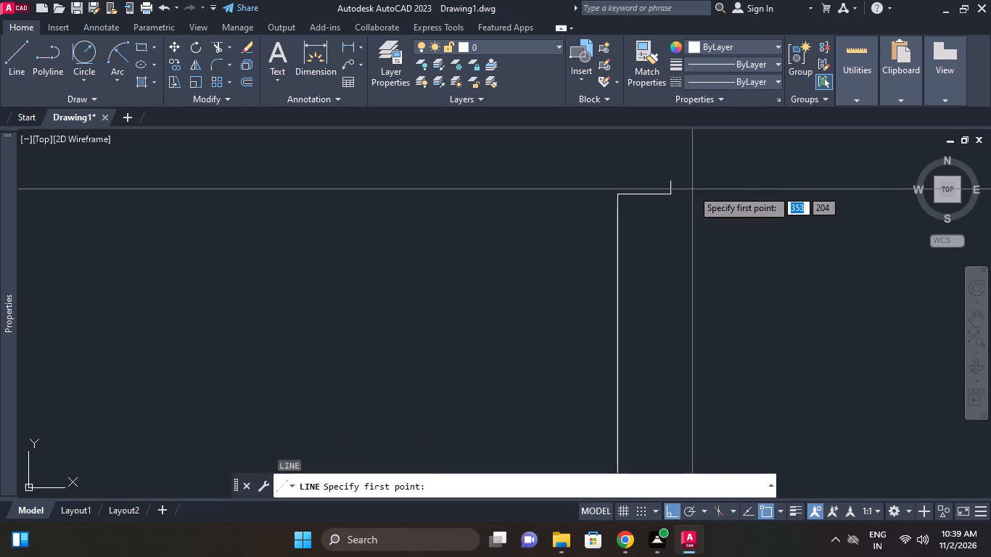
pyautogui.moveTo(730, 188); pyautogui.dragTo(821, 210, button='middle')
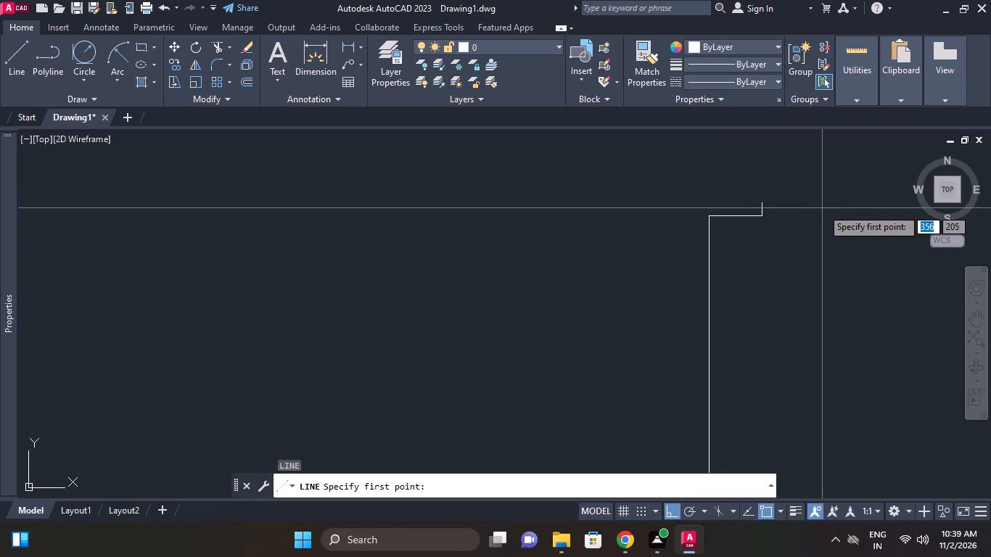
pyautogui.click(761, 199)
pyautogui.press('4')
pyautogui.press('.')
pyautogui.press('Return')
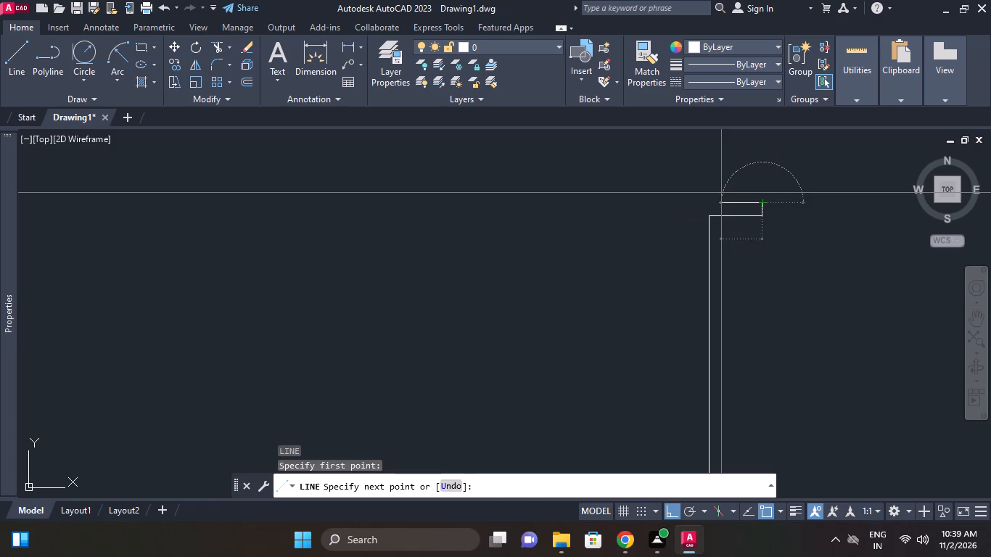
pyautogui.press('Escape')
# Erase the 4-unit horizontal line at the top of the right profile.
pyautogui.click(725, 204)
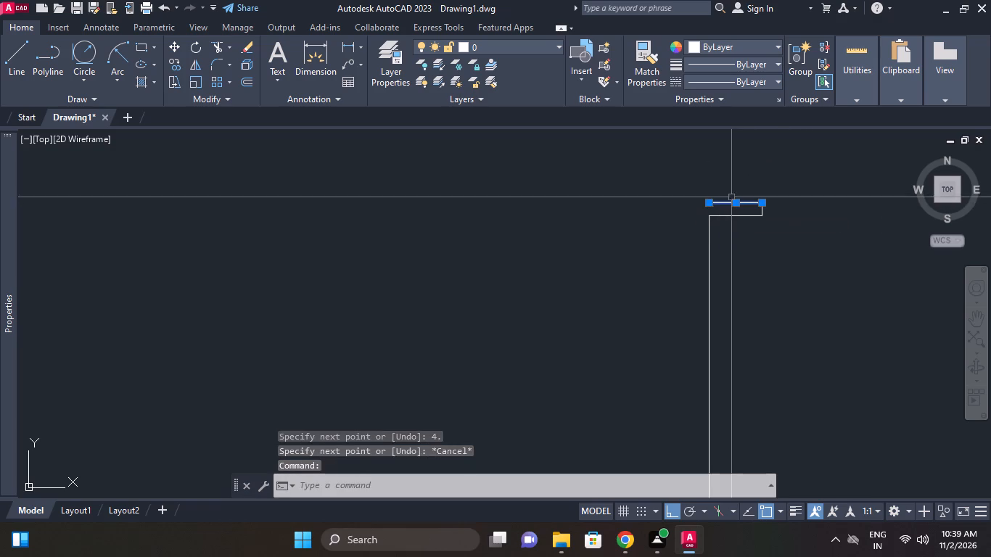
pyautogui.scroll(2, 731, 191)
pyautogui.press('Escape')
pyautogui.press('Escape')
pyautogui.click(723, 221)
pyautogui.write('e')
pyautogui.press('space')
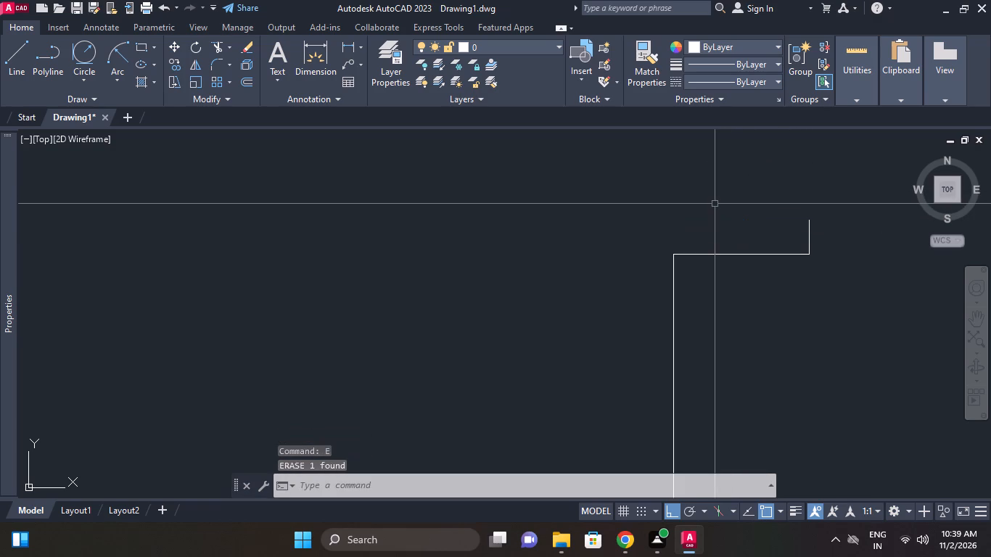
# From the top of the right profile's short vertical edge, draw the first ring groove: 4 units inward, 3 up, 4 outward and 2 up.
pyautogui.press('l')
pyautogui.press('space')
pyautogui.click(807, 223)
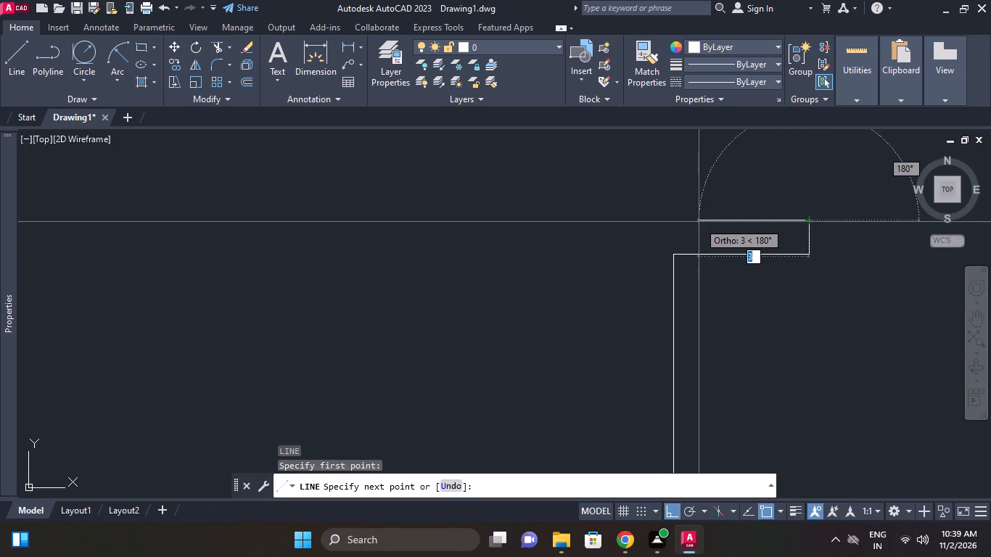
pyautogui.press('4')
pyautogui.press('Return')
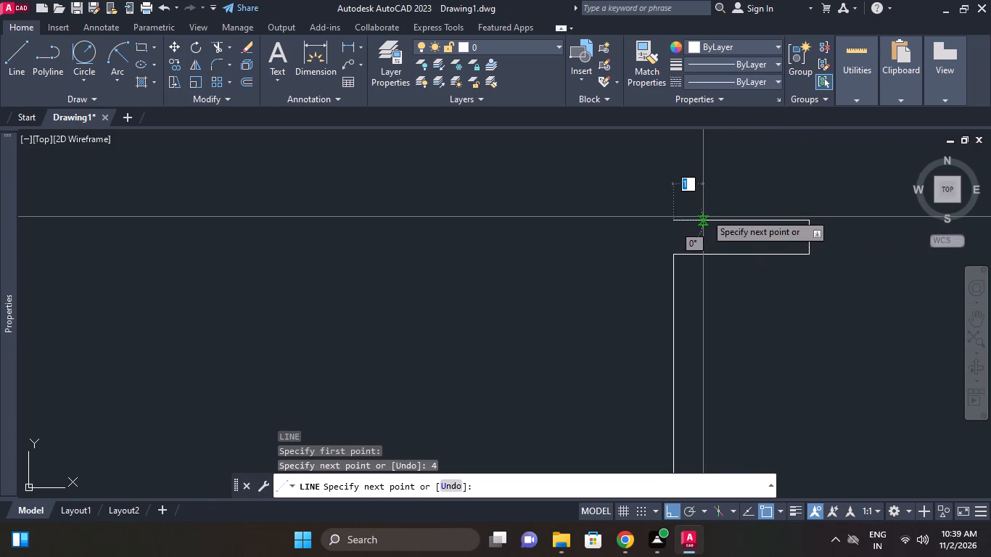
pyautogui.scroll(-1, 708, 206)
pyautogui.moveTo(700, 176); pyautogui.dragTo(702, 183, button='middle')
pyautogui.scroll(-1, 700, 176)
pyautogui.moveTo(702, 185); pyautogui.dragTo(712, 244, button='middle')
pyautogui.scroll(-2, 710, 220)
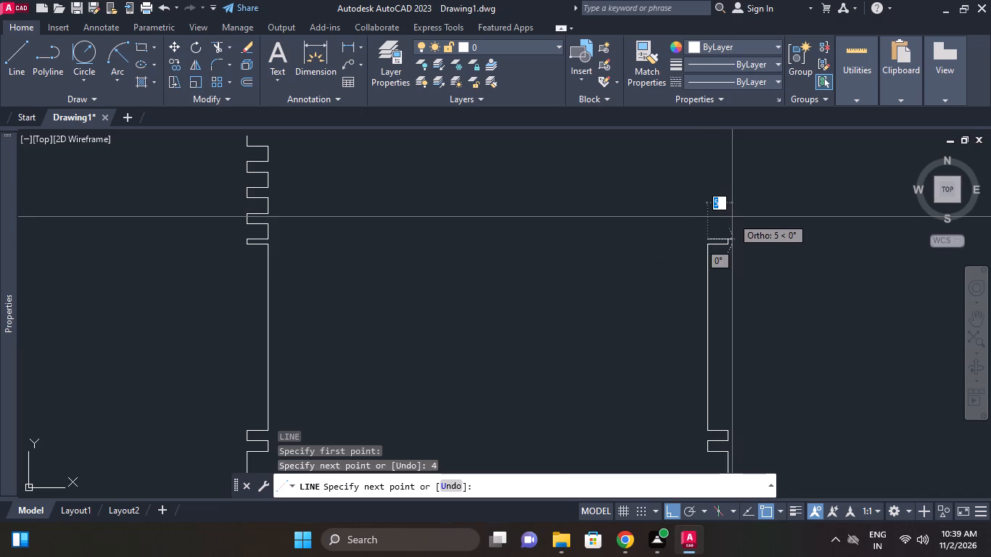
pyautogui.moveTo(732, 217); pyautogui.dragTo(752, 295, button='middle')
pyautogui.scroll(1, 732, 263)
pyautogui.scroll(-3, 732, 263)
pyautogui.scroll(1, 732, 262)
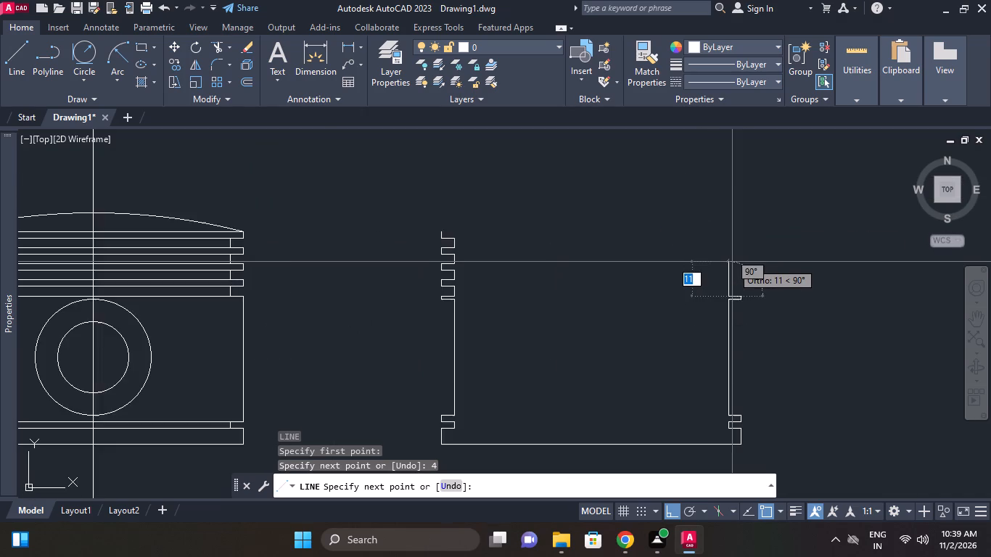
pyautogui.scroll(1, 732, 262)
pyautogui.press('3')
pyautogui.press('Return')
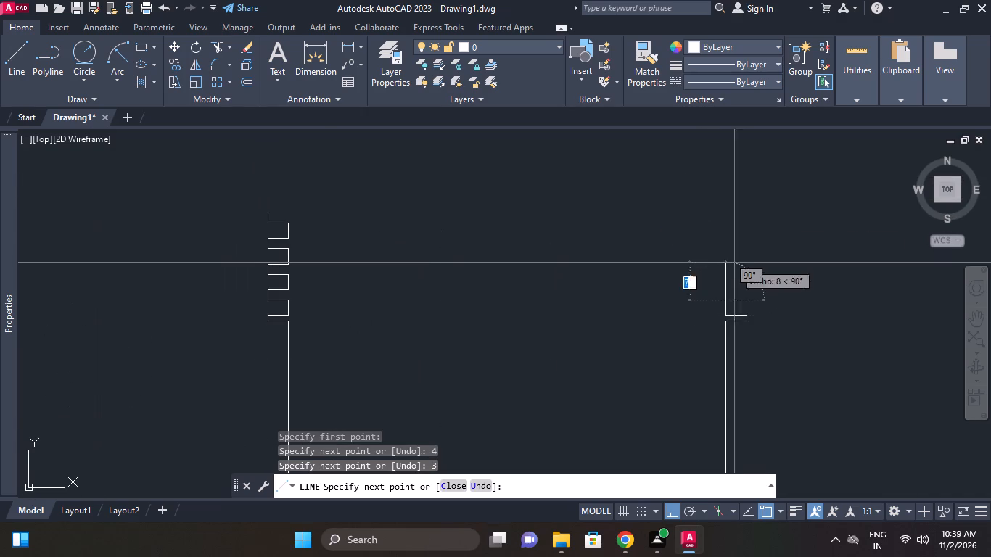
pyautogui.press('4')
pyautogui.press('Return')
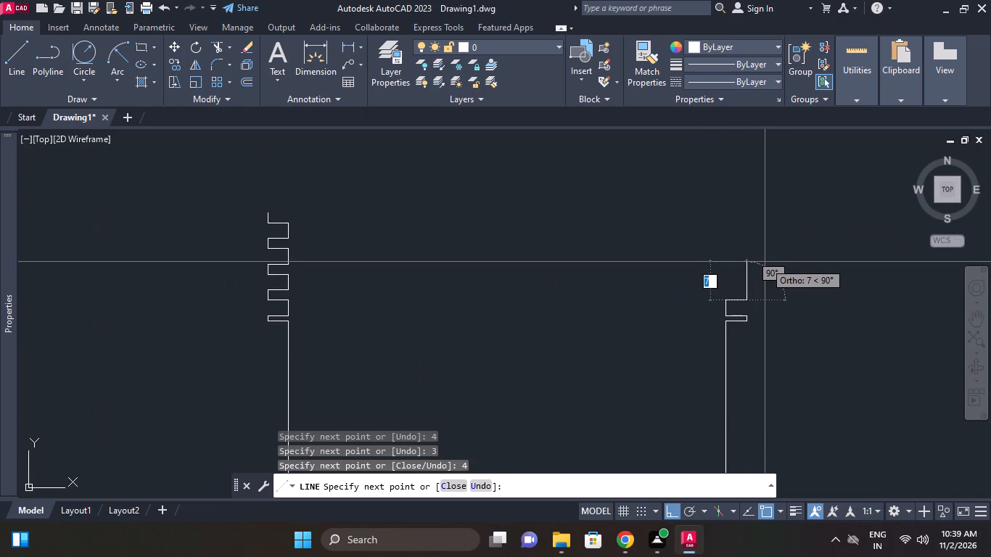
pyautogui.press('2')
pyautogui.press('Return')
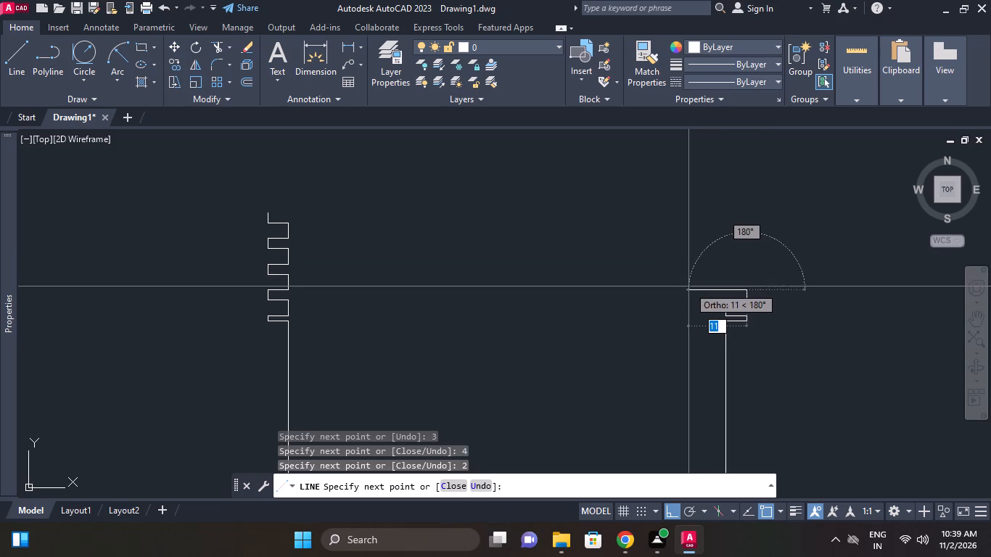
# Continue the right profile with the second ring groove: 4 units inward, 3 up, 4 outward and 2 up.
pyautogui.press('4')
pyautogui.press('Return')
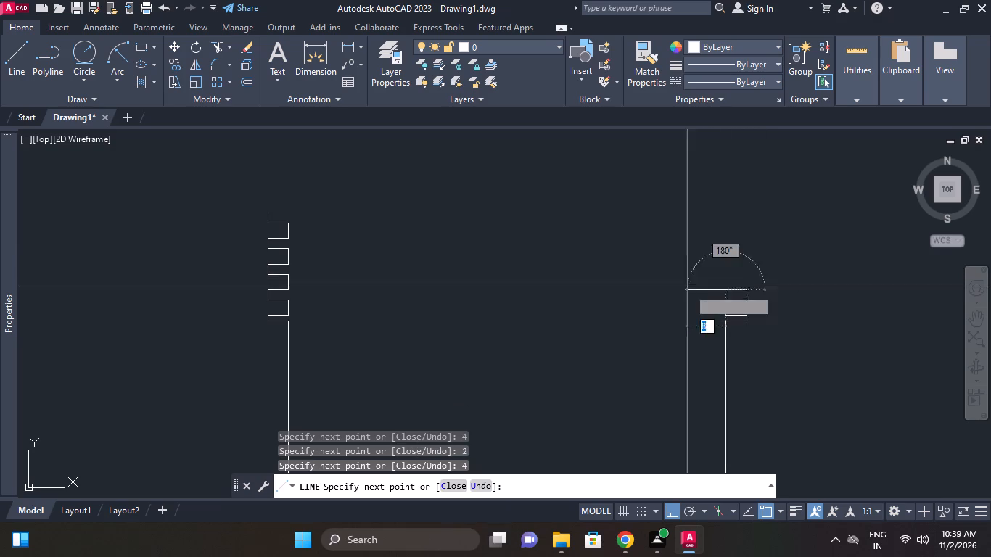
pyautogui.press('3')
pyautogui.press('Return')
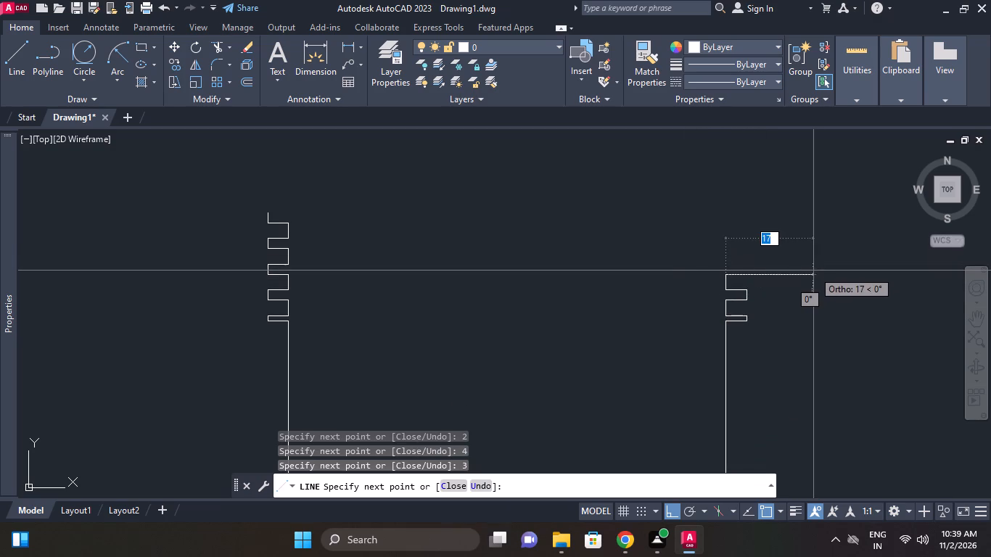
pyautogui.press('4')
pyautogui.press('Return')
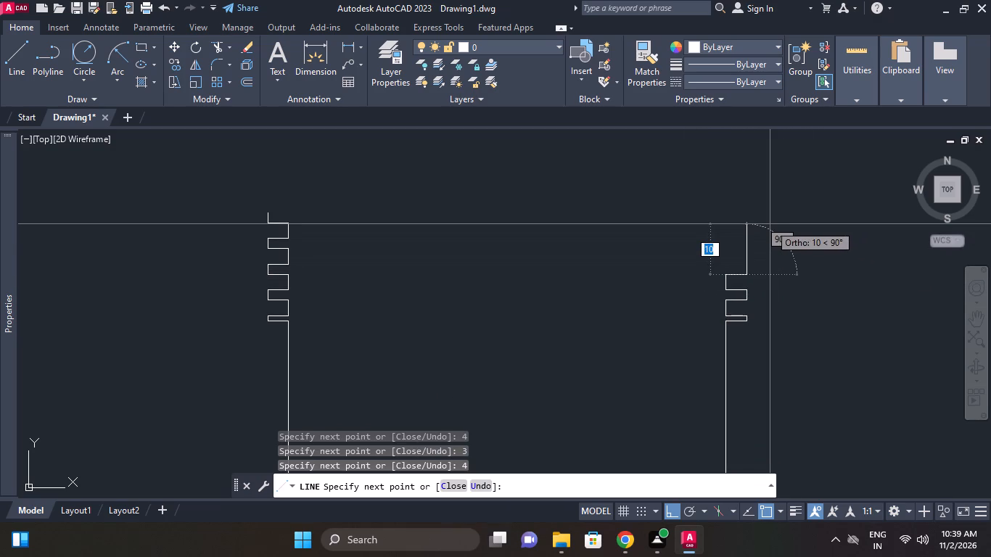
pyautogui.press('2')
pyautogui.press('Return')
# Continue the right profile with the third ring groove: 4 units inward, 3 up, 4 outward and 2 up.
pyautogui.moveTo(643, 237); pyautogui.dragTo(633, 248, button='middle')
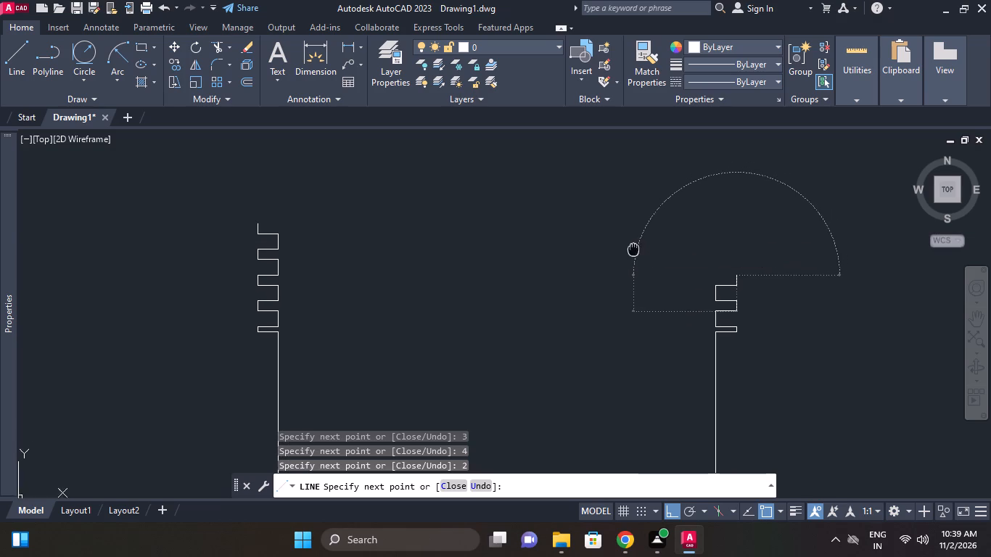
pyautogui.press('4')
pyautogui.press('Return')
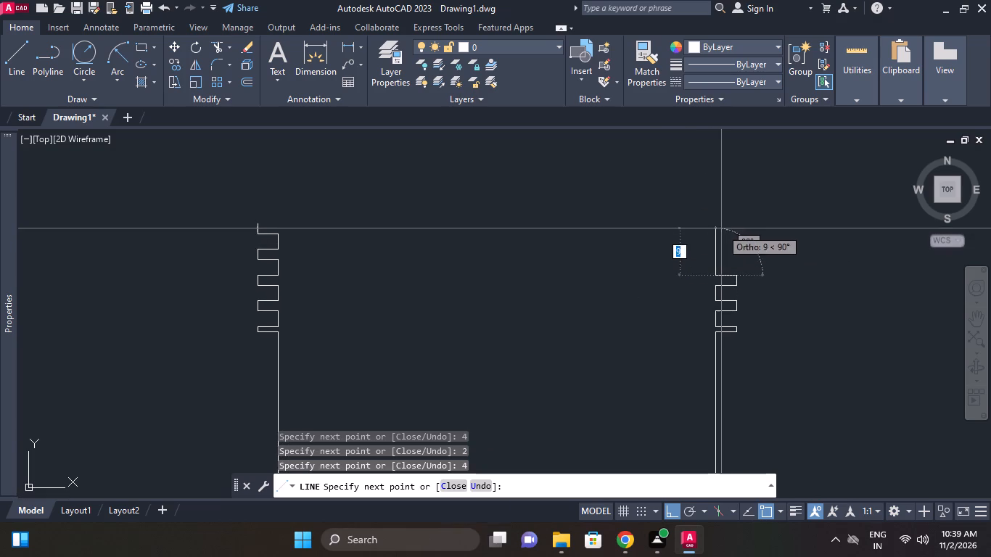
pyautogui.press('3')
pyautogui.press('Return')
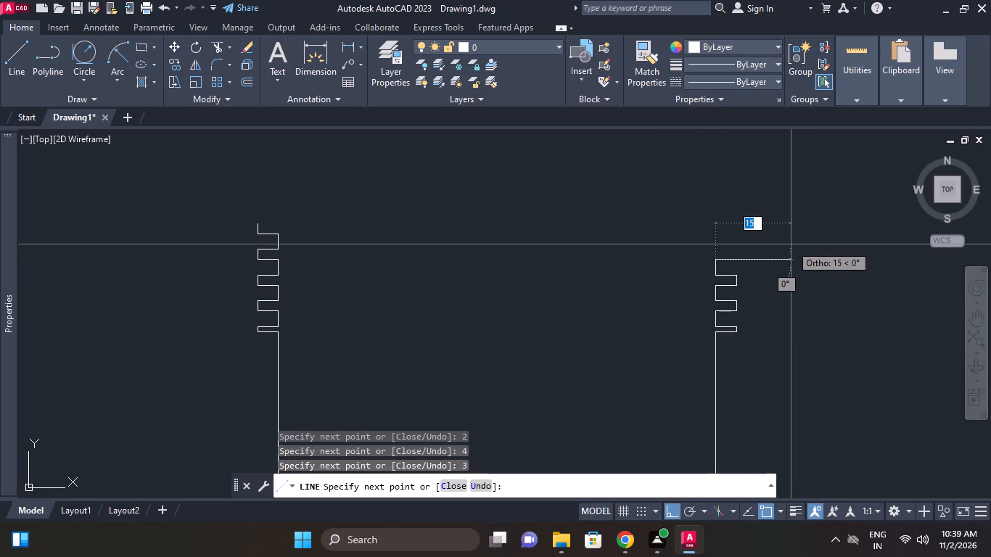
pyautogui.press('4')
pyautogui.press('Return')
pyautogui.press('2')
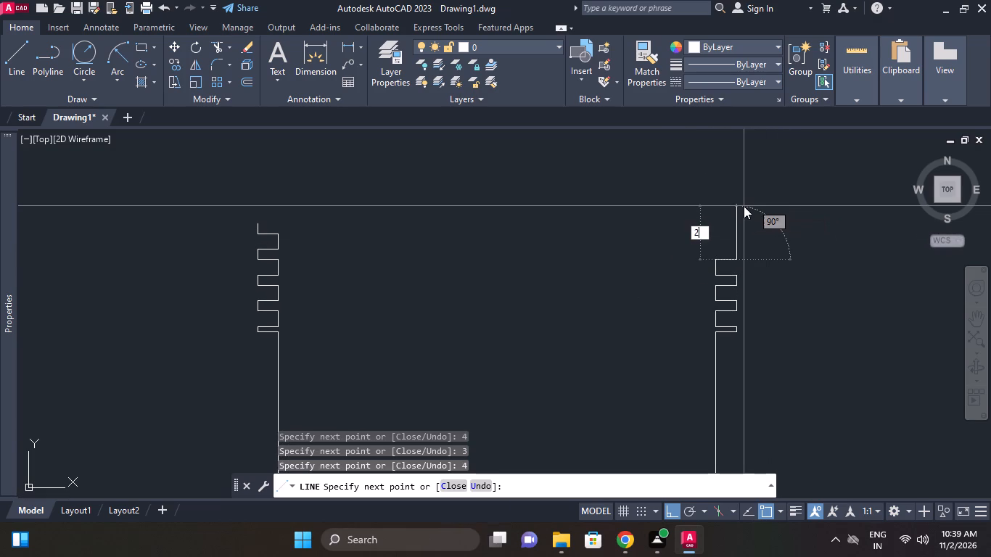
pyautogui.press('Return')
# Finish the right profile with the fourth ring groove, 4 units inward, 3 up, 4 outward and 2 up, and end the line.
pyautogui.press('4')
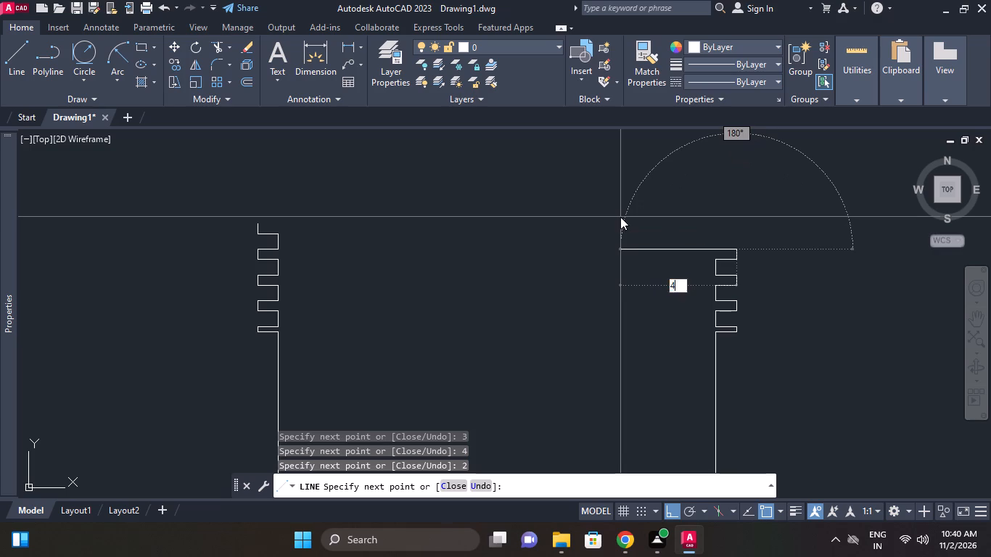
pyautogui.press('Return')
pyautogui.press('3')
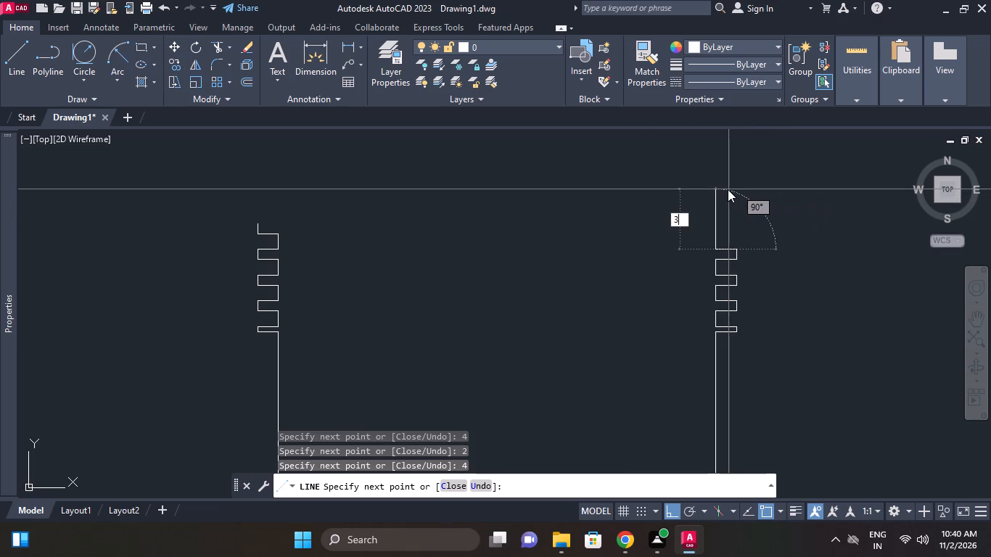
pyautogui.press('Return')
pyautogui.press('4')
pyautogui.press('Return')
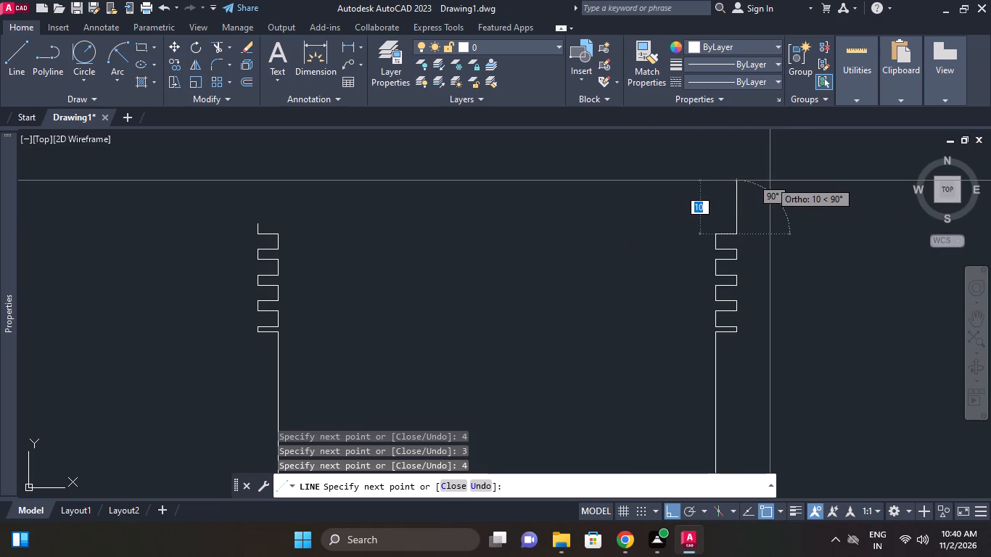
pyautogui.press('2')
pyautogui.press('Return')
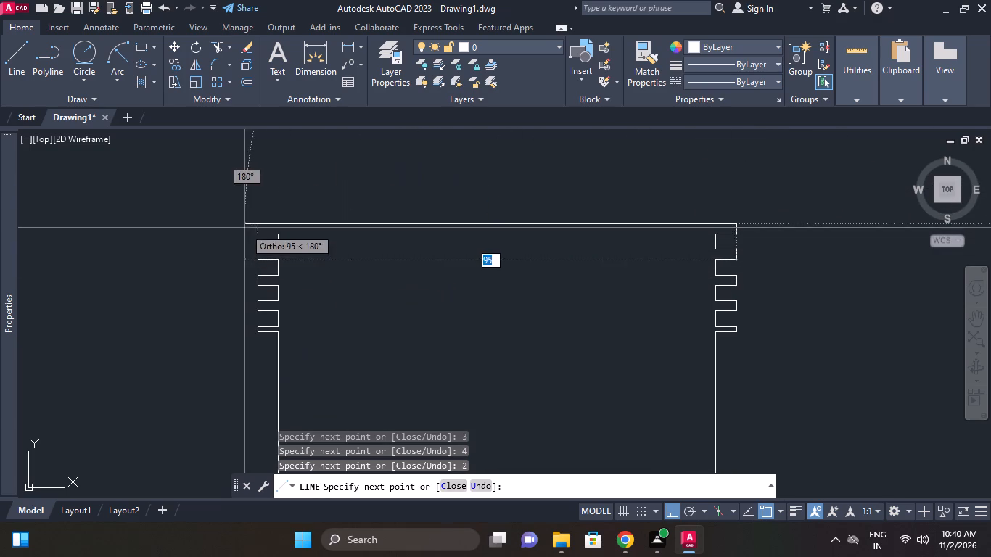
pyautogui.rightClick(754, 212)
pyautogui.click(801, 233)
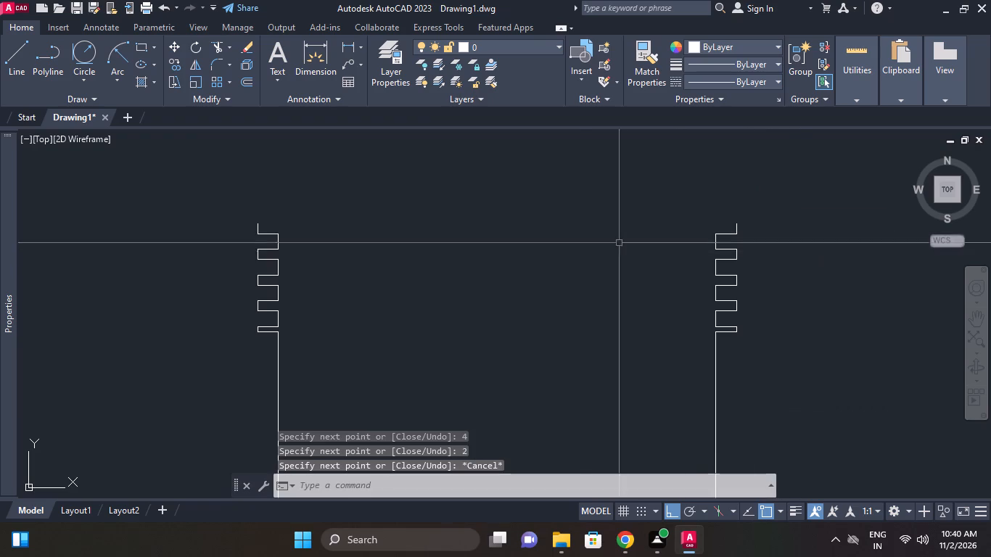
pyautogui.scroll(-1, 569, 247)
pyautogui.moveTo(569, 247); pyautogui.dragTo(712, 247, button='middle')
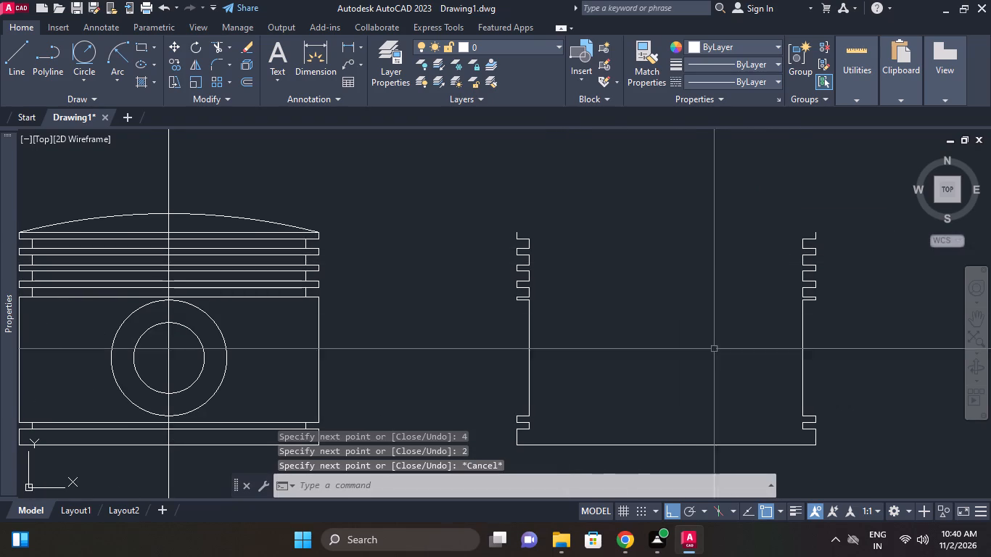
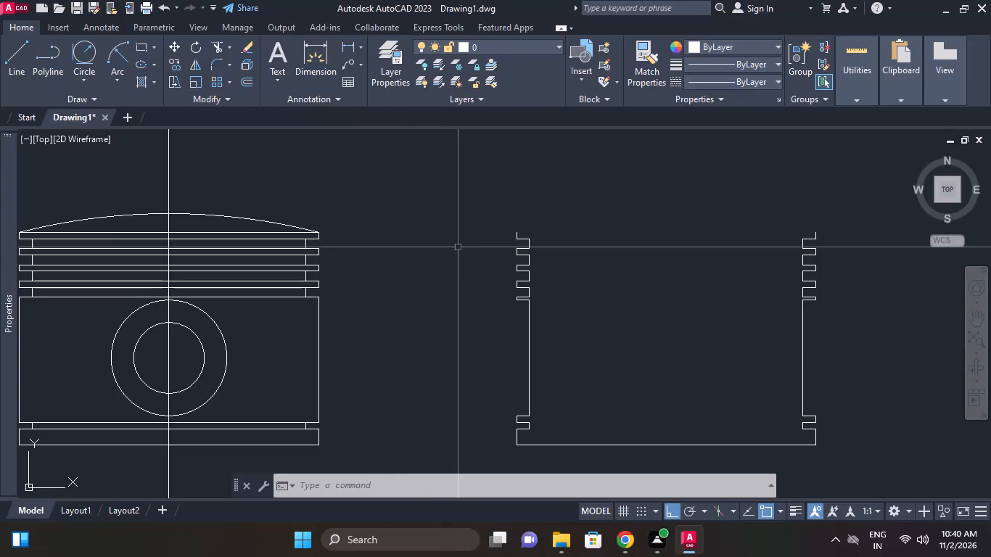
# Draw the crown arc with radius 189 across the top ends of the second piston's two grooved sides.
pyautogui.click(116, 55)
pyautogui.scroll(2, 809, 215)
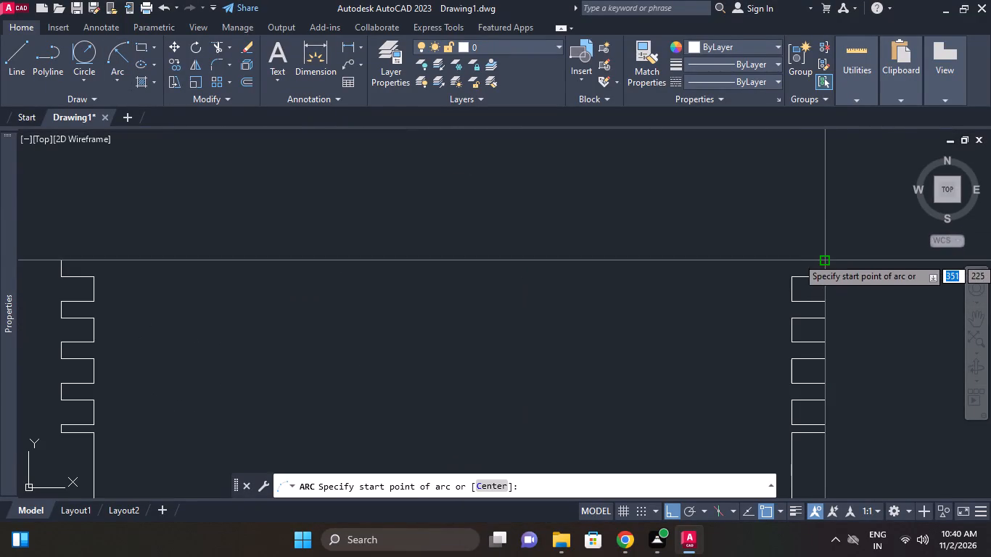
pyautogui.click(823, 258)
pyautogui.click(59, 259)
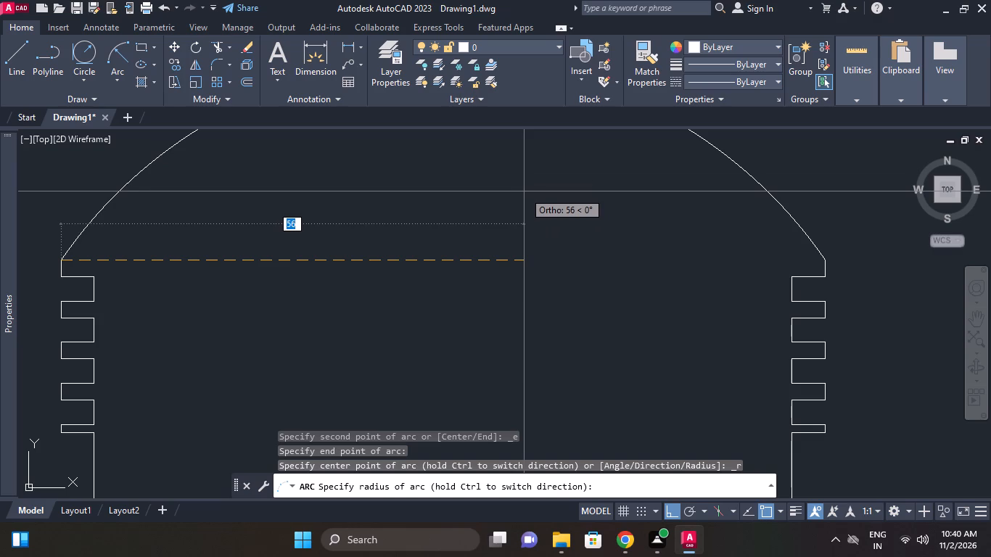
pyautogui.write('189')
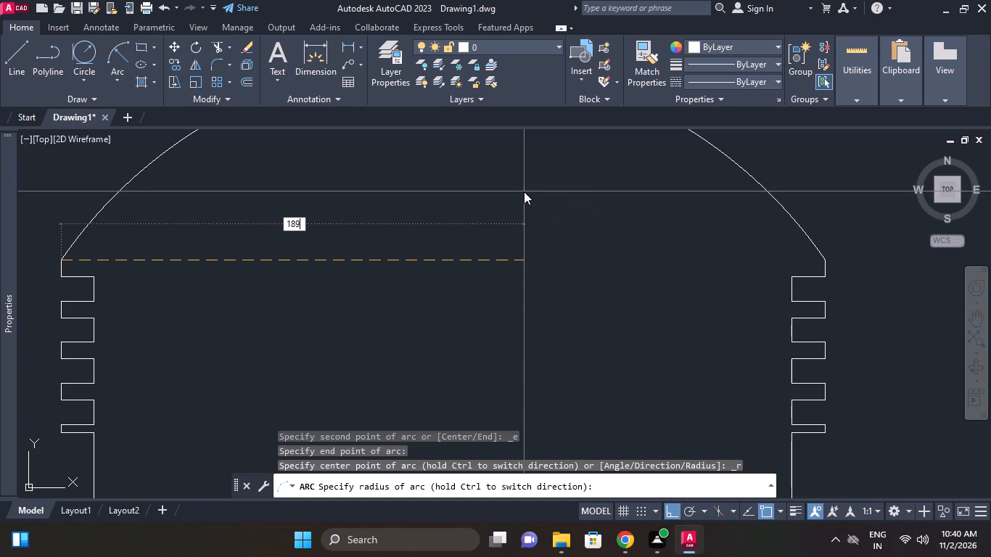
pyautogui.press('Return')
pyautogui.scroll(-2, 524, 202)
pyautogui.moveTo(526, 271); pyautogui.dragTo(558, 206, button='middle')
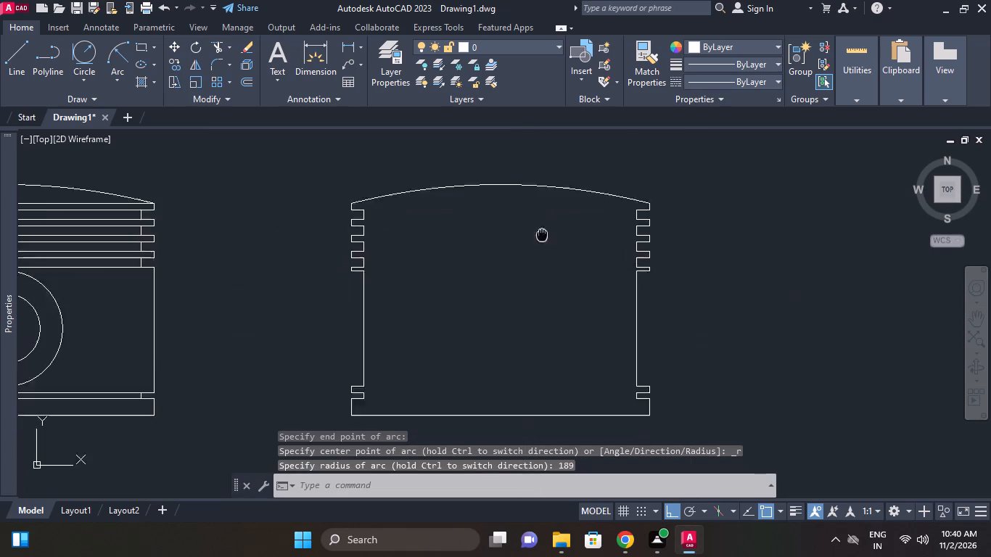
pyautogui.moveTo(558, 206); pyautogui.dragTo(569, 186, button='middle')
pyautogui.moveTo(566, 216); pyautogui.dragTo(575, 195, button='middle')
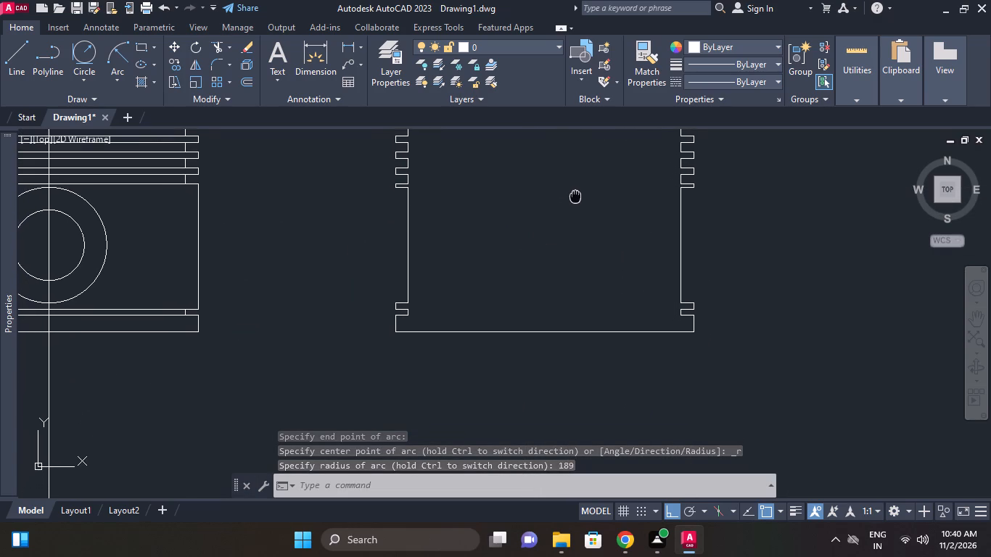
pyautogui.moveTo(575, 195); pyautogui.dragTo(576, 194, button='middle')
pyautogui.scroll(-1, 581, 254)
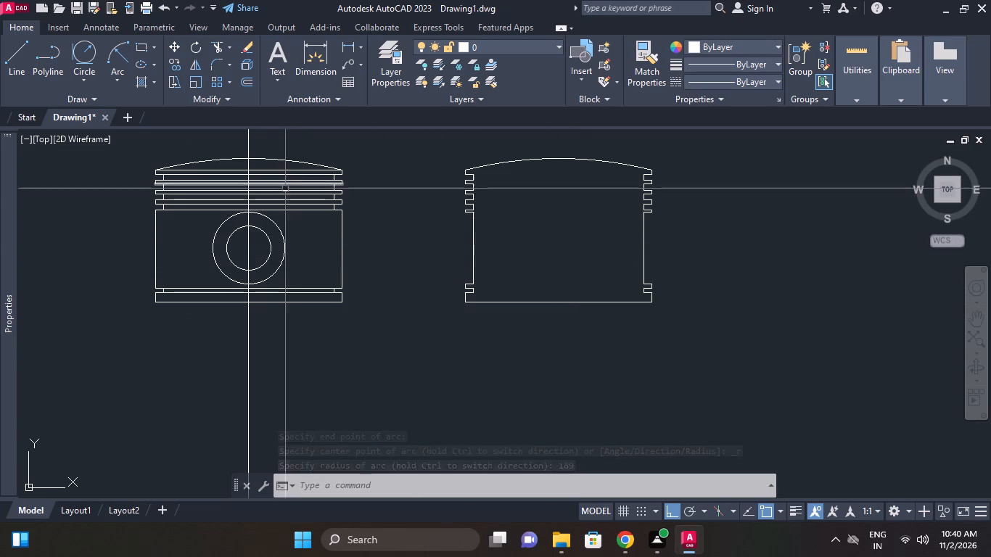
# Copy the first piston's vertical centre line to the second piston, from bottom-edge midpoint to bottom-edge midpoint.
pyautogui.moveTo(296, 263); pyautogui.dragTo(324, 230, button='middle')
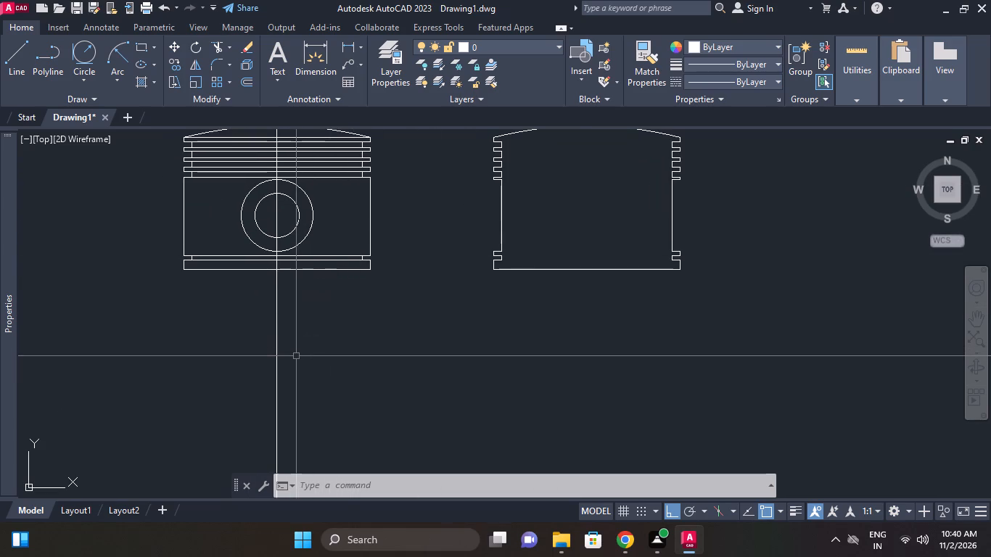
pyautogui.moveTo(329, 332); pyautogui.dragTo(313, 322)
pyautogui.click(185, 296)
pyautogui.rightClick(423, 190)
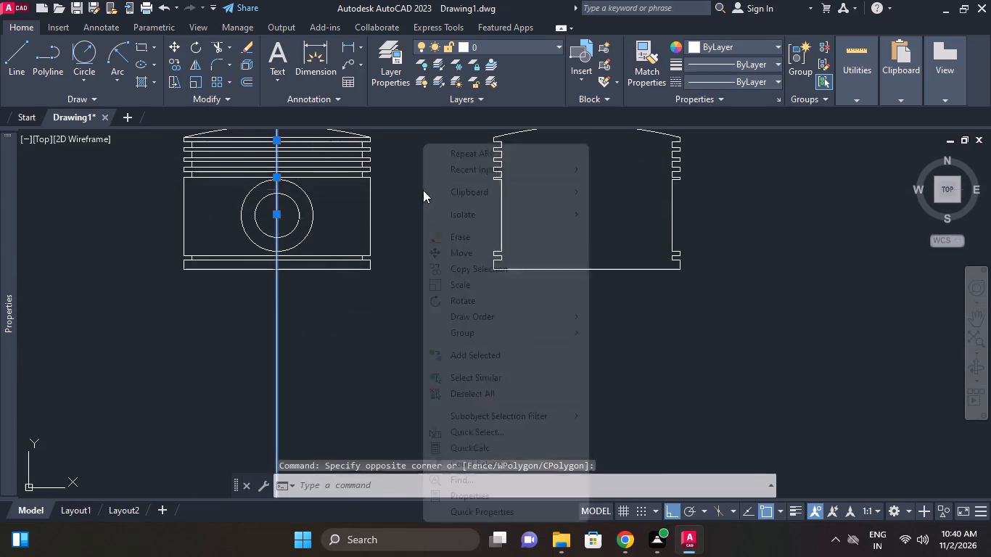
pyautogui.click(469, 265)
pyautogui.scroll(1, 284, 239)
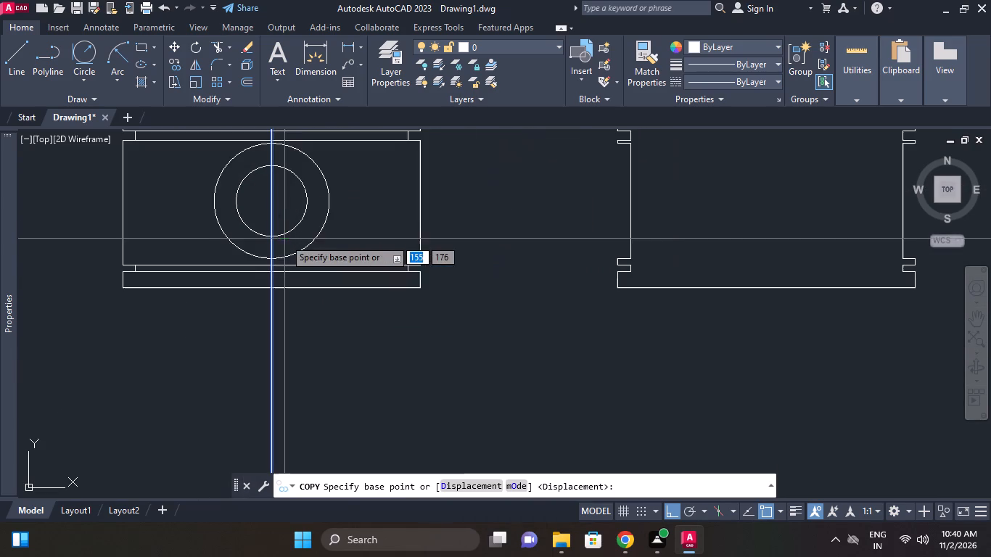
pyautogui.click(268, 292)
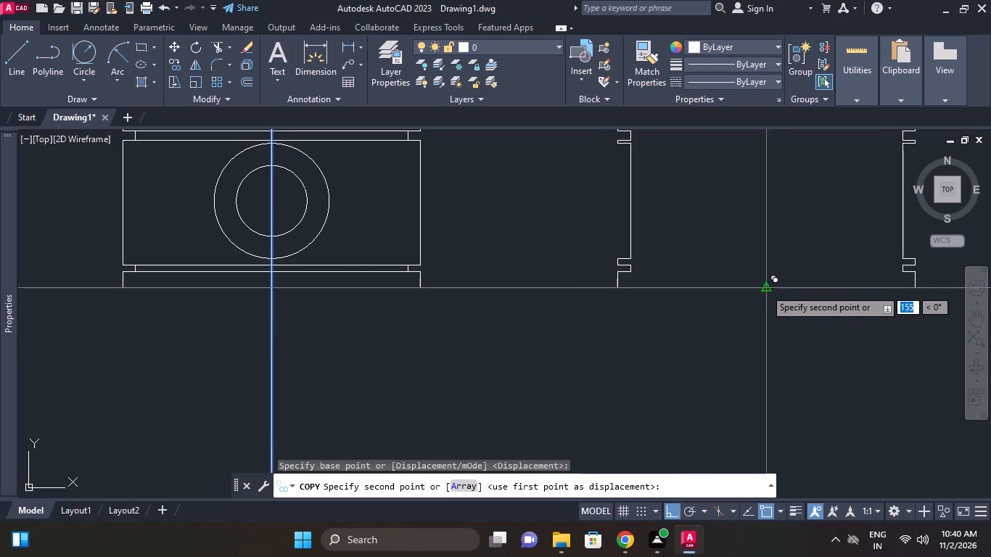
pyautogui.click(765, 289)
pyautogui.rightClick(760, 244)
pyautogui.click(811, 268)
pyautogui.moveTo(542, 306); pyautogui.dragTo(512, 308, button='middle')
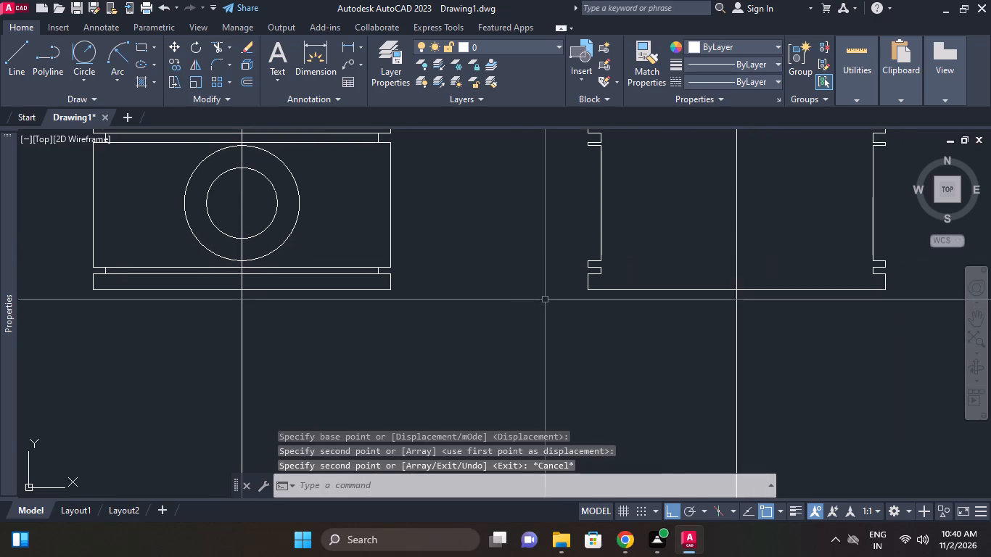
# Offset the second piston's centre line by 74/2 to both sides.
pyautogui.scroll(-1, 609, 275)
pyautogui.moveTo(606, 278); pyautogui.dragTo(534, 329, button='middle')
pyautogui.moveTo(795, 269); pyautogui.dragTo(781, 273, button='middle')
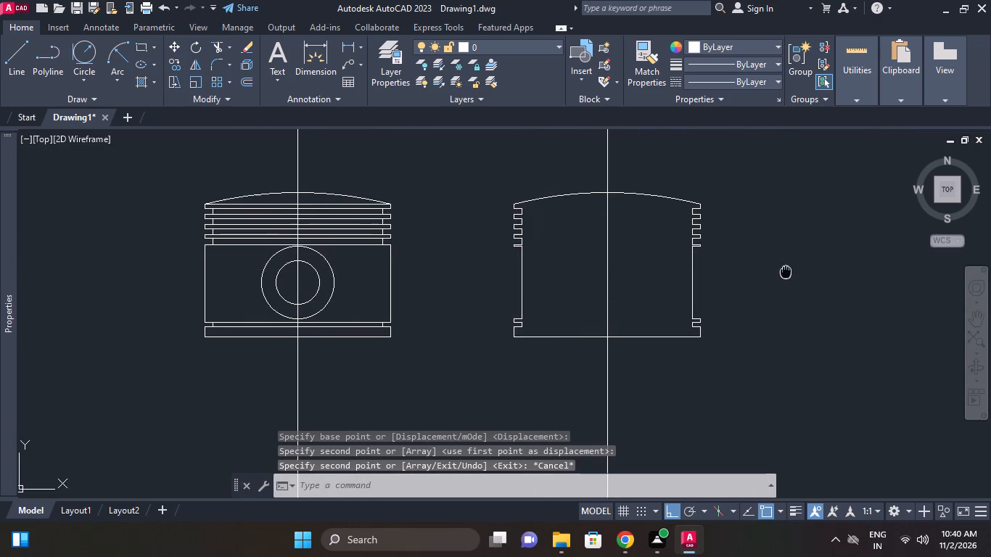
pyautogui.moveTo(781, 273); pyautogui.dragTo(768, 277, button='middle')
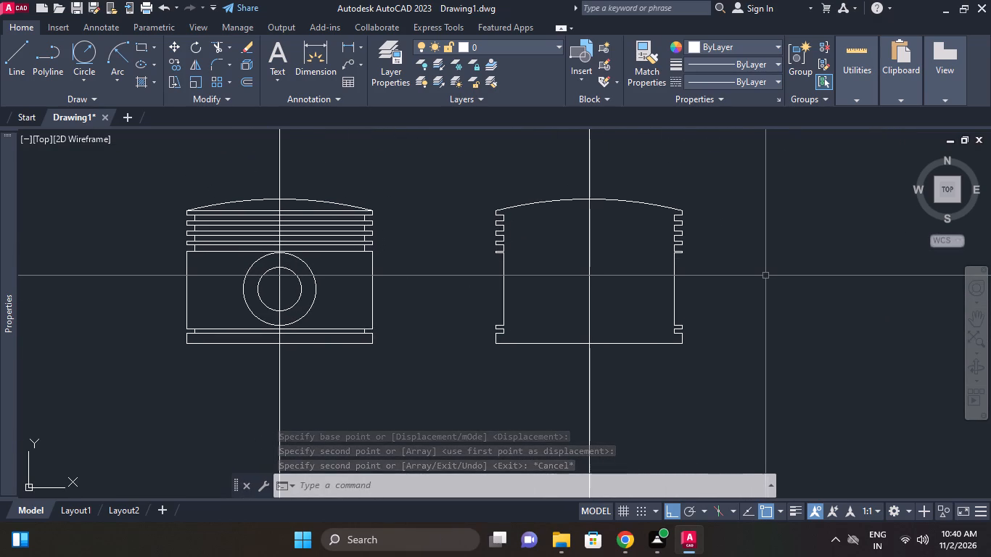
pyautogui.click(237, 78)
pyautogui.click(247, 83)
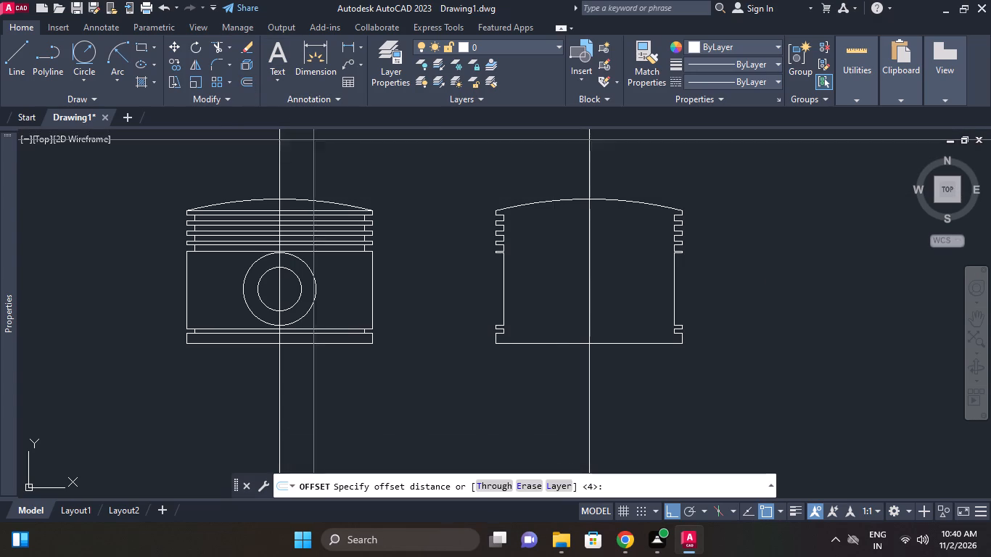
pyautogui.write('74/2')
pyautogui.press('Return')
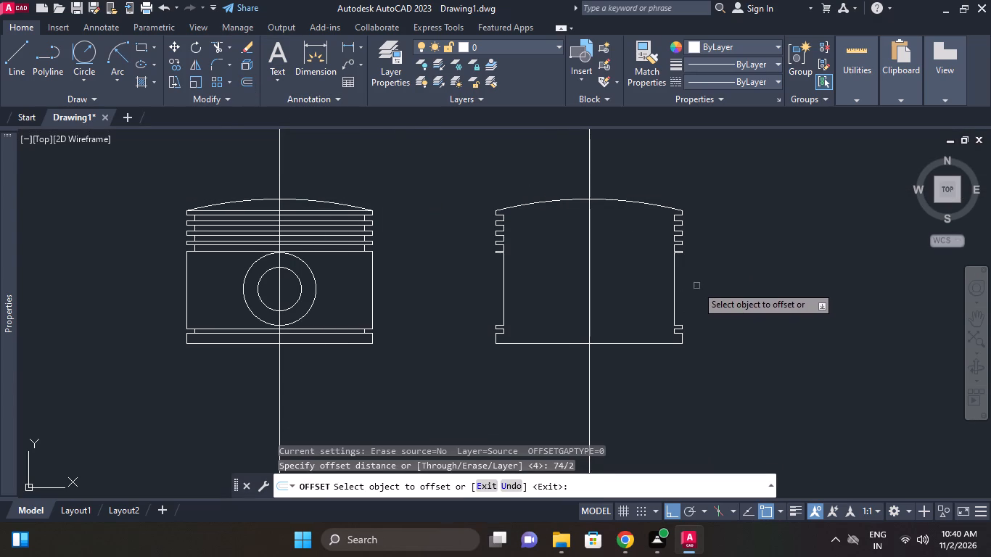
pyautogui.click(588, 249)
pyautogui.click(569, 239)
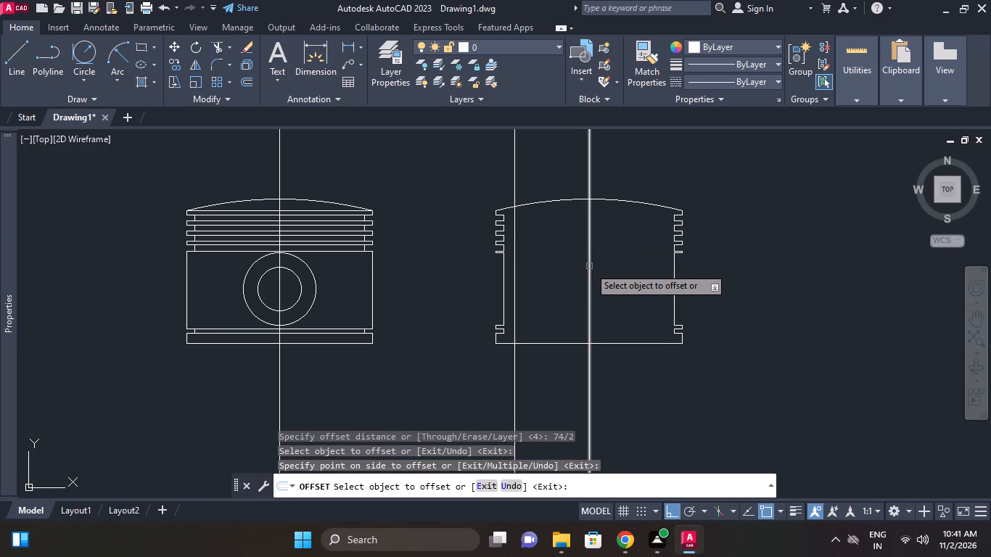
pyautogui.click(589, 267)
pyautogui.click(632, 267)
pyautogui.rightClick(707, 259)
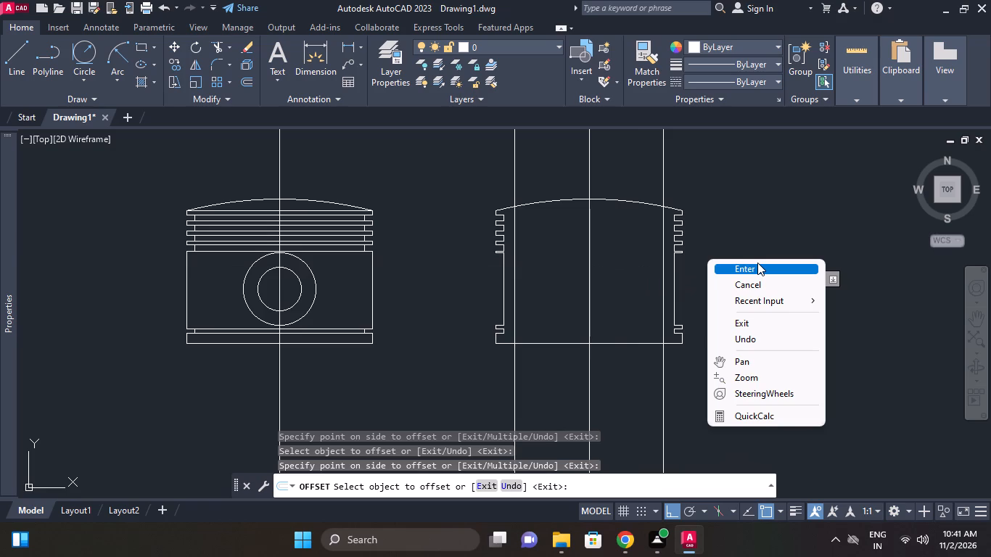
pyautogui.click(757, 263)
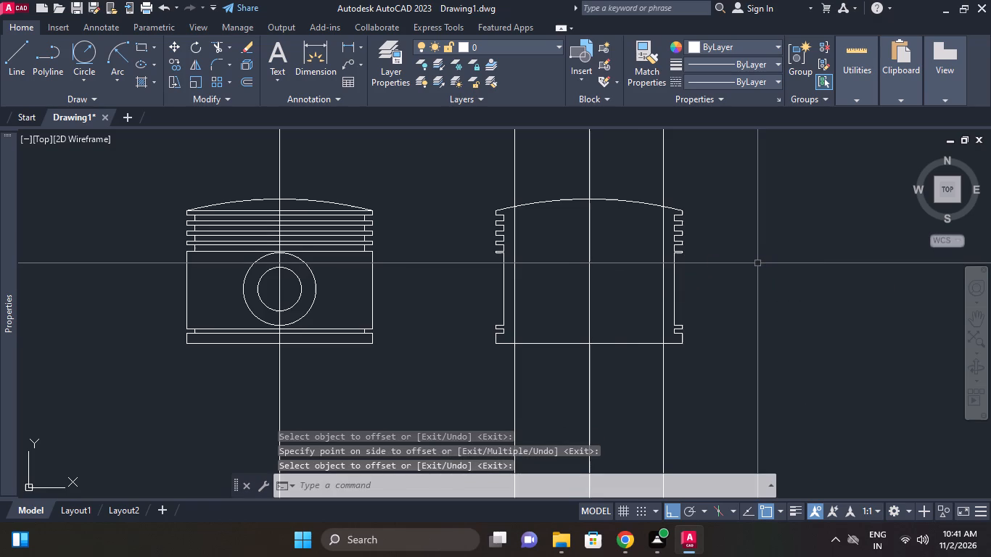
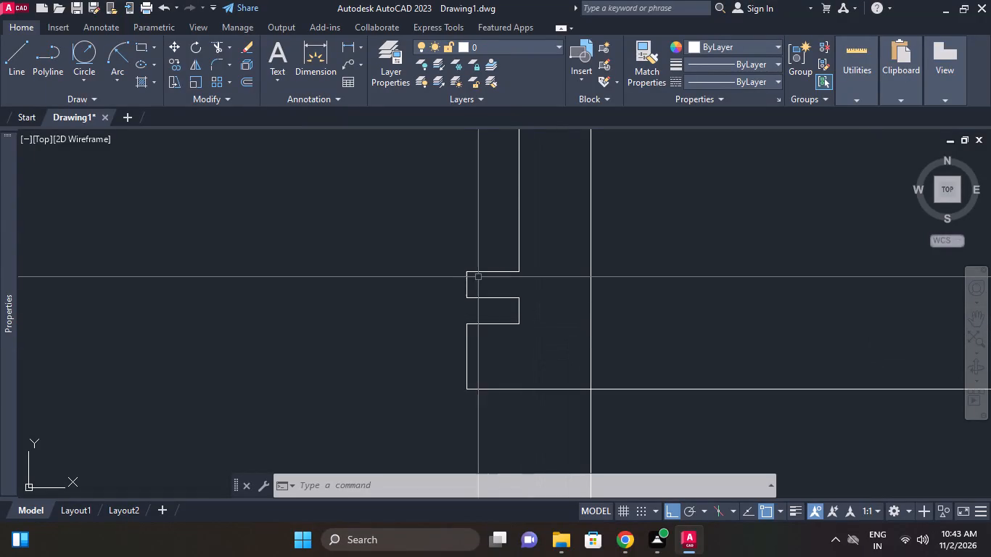
# Draw a horizontal helper line from the midpoint of the second piston's lower-left land edge to the left 74/2 offset line.
pyautogui.click(15, 59)
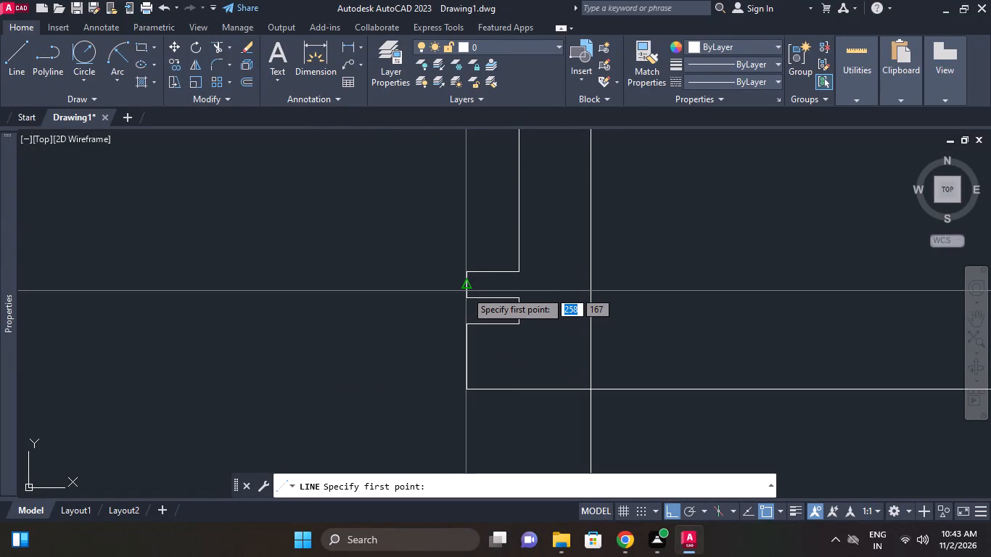
pyautogui.click(466, 289)
pyautogui.click(591, 288)
pyautogui.rightClick(647, 279)
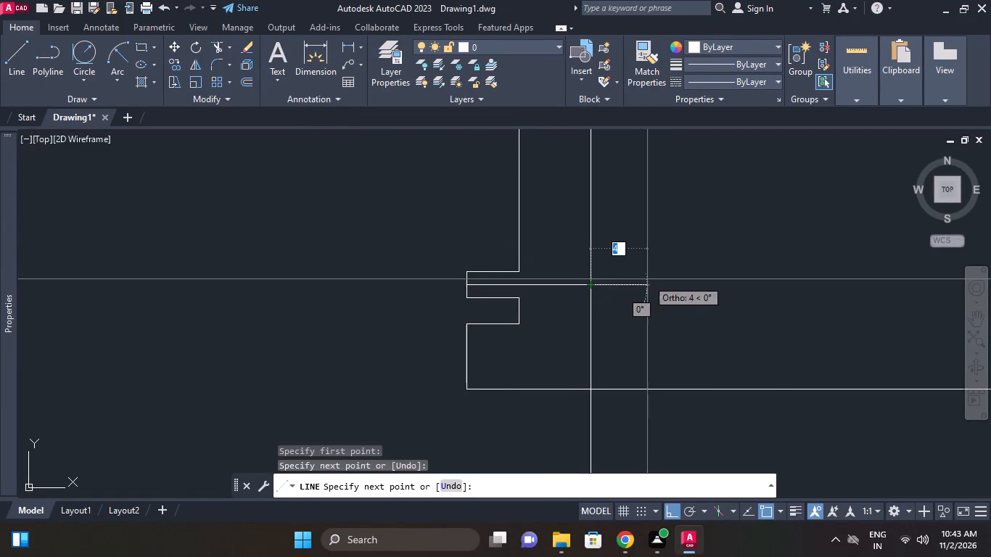
pyautogui.click(699, 300)
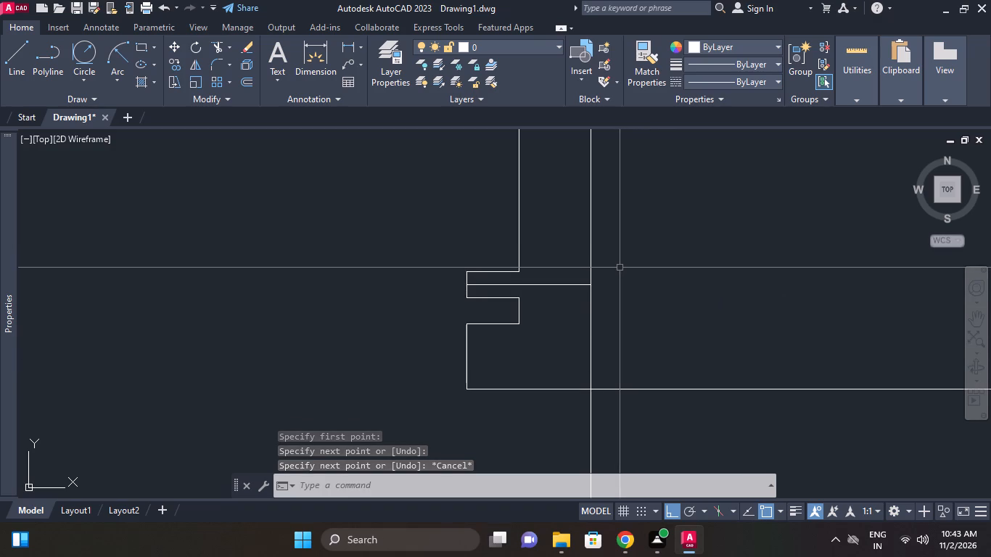
# Trim the left offset line above the horizontal helper line.
pyautogui.click(213, 49)
pyautogui.rightClick(196, 201)
pyautogui.click(252, 211)
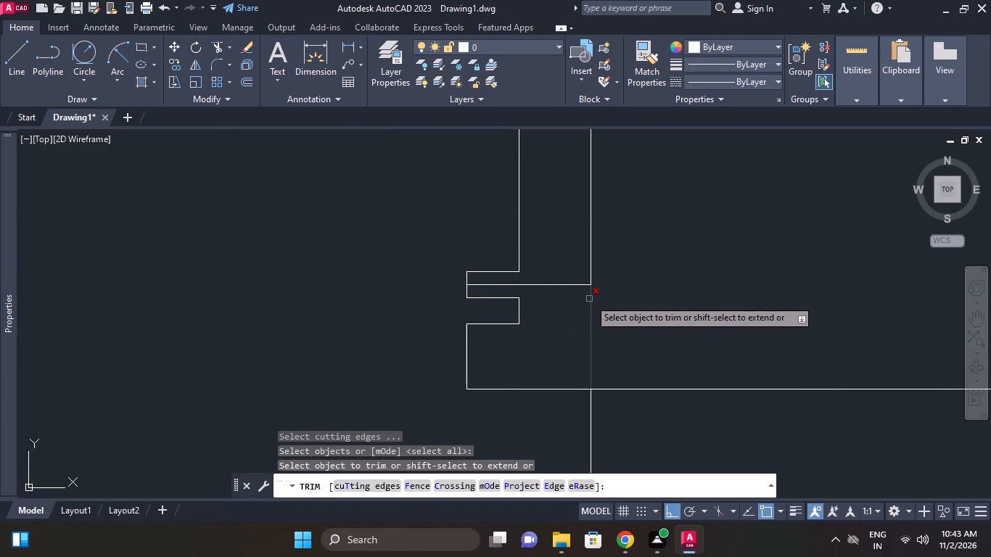
pyautogui.click(593, 276)
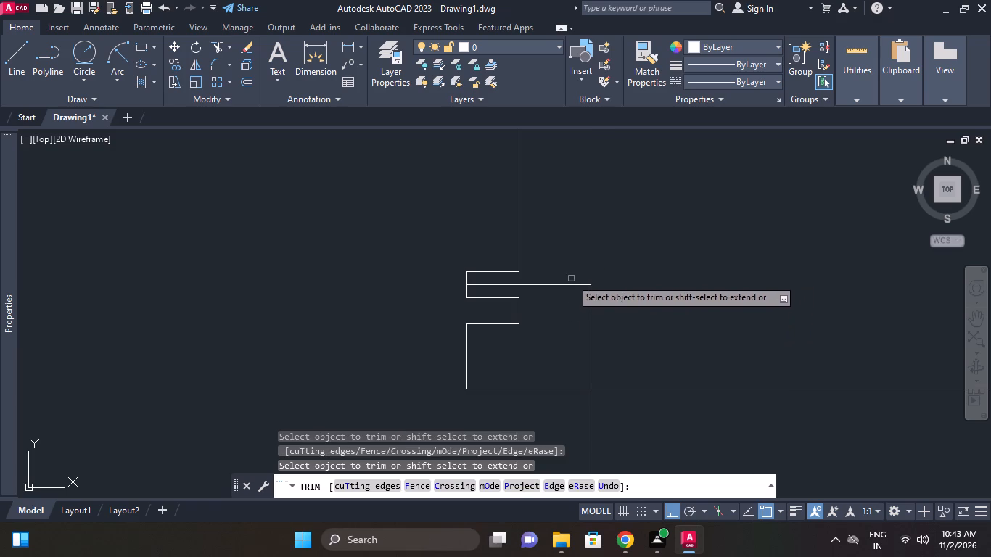
pyautogui.click(569, 285)
pyautogui.rightClick(619, 251)
pyautogui.click(641, 272)
# Erase the horizontal helper line at the second piston's lower-left land.
pyautogui.click(559, 275)
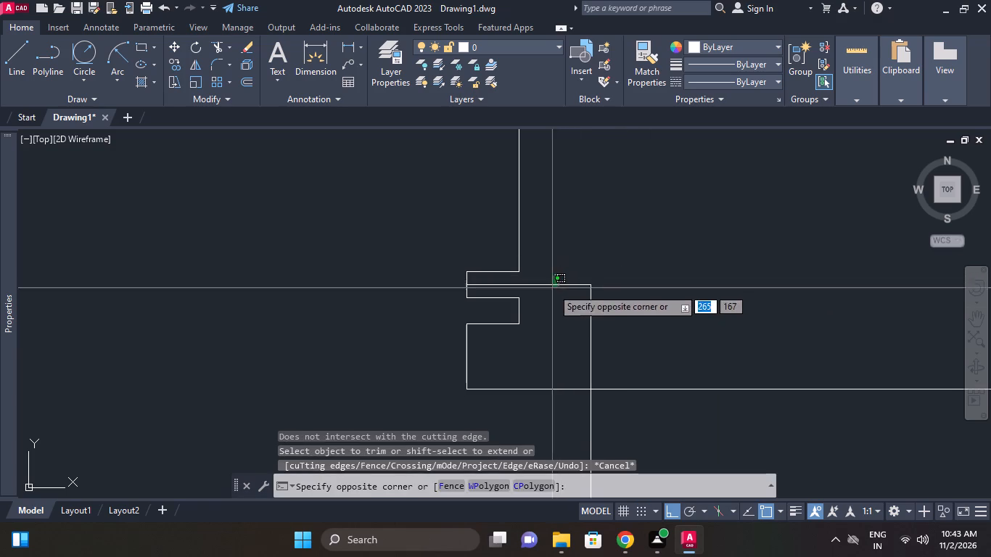
pyautogui.click(548, 294)
pyautogui.rightClick(575, 244)
pyautogui.click(602, 240)
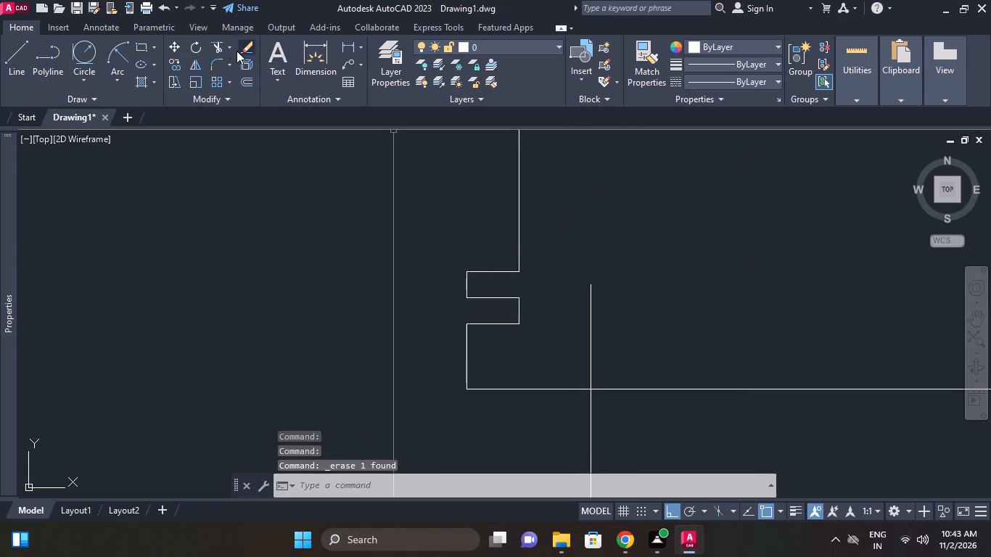
# Trim the left offset line below the second piston's bottom edge.
pyautogui.click(219, 45)
pyautogui.rightClick(277, 208)
pyautogui.click(315, 213)
pyautogui.moveTo(400, 300); pyautogui.dragTo(419, 226, button='middle')
pyautogui.moveTo(655, 368); pyautogui.dragTo(648, 366)
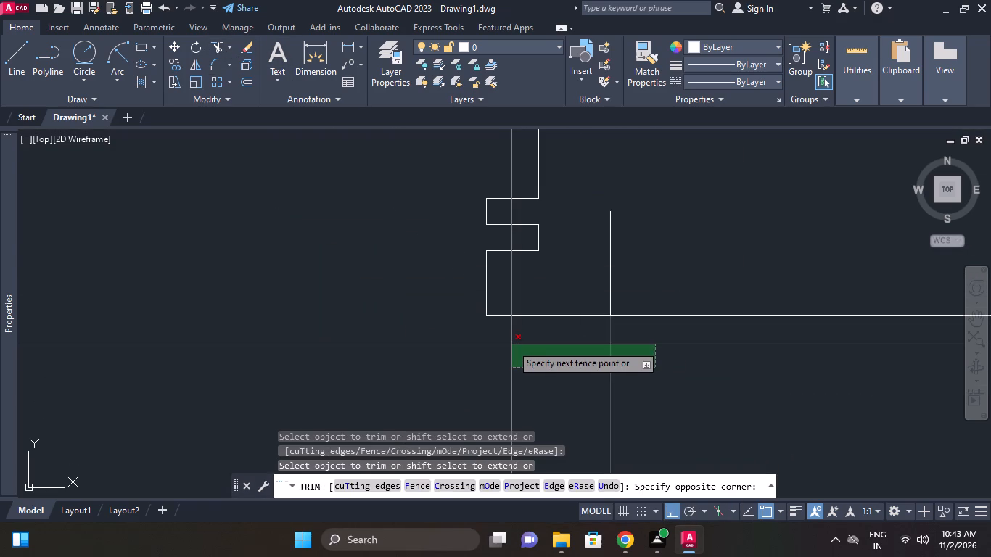
pyautogui.click(511, 344)
pyautogui.rightClick(702, 264)
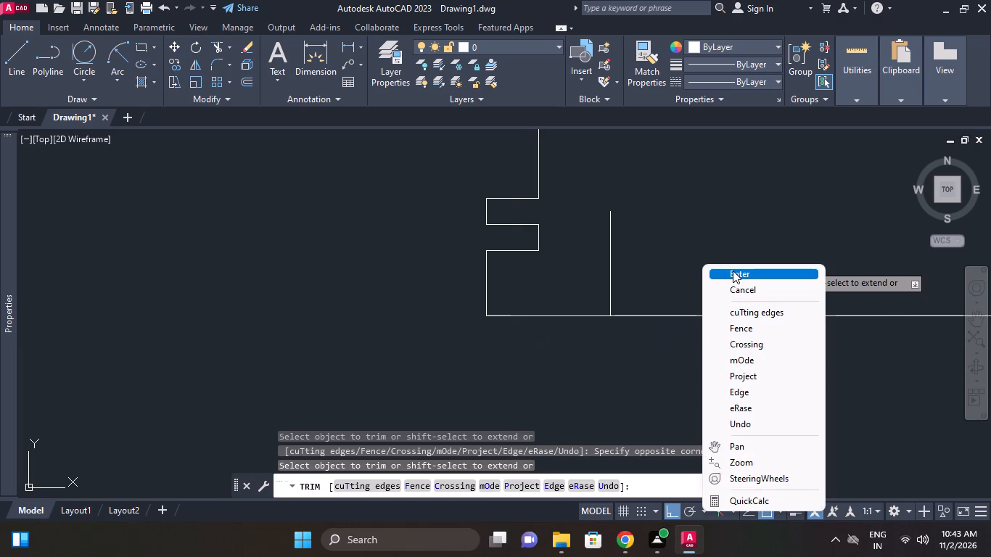
pyautogui.click(733, 271)
# Draw a horizontal line about 76 long from the shortened left offset line's top end to just past the right offset line.
pyautogui.scroll(-3, 606, 243)
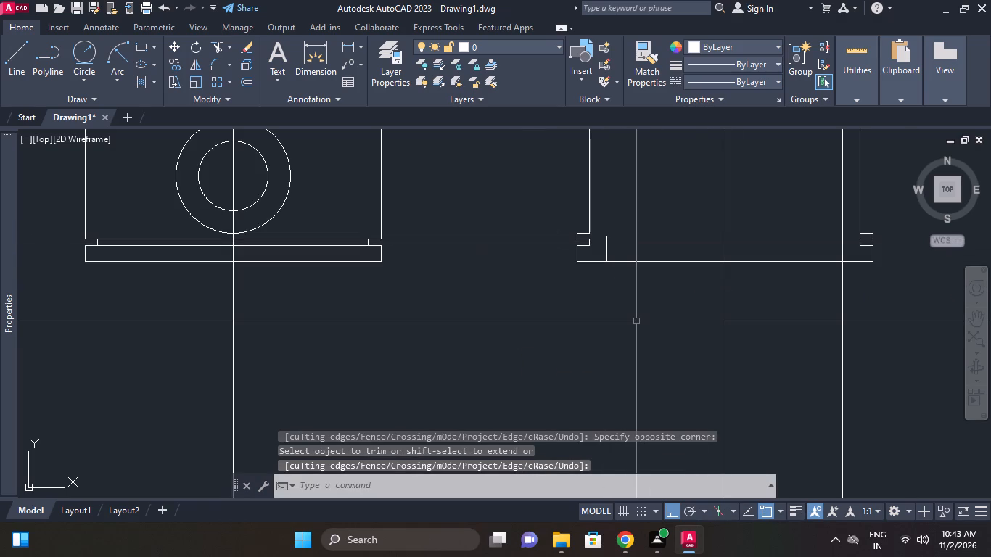
pyautogui.middleClick(636, 321)
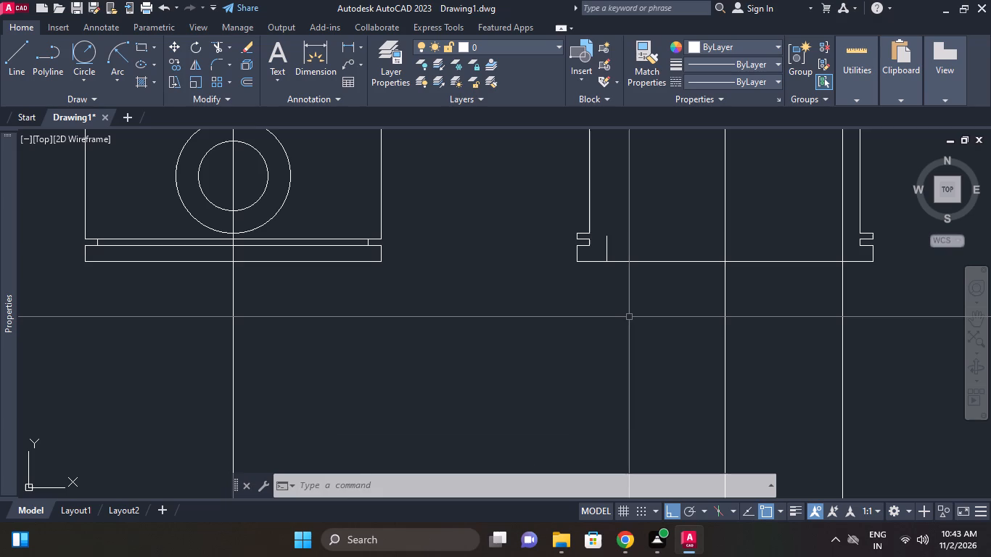
pyautogui.scroll(2, 629, 317)
pyautogui.scroll(-2, 606, 226)
pyautogui.moveTo(604, 231); pyautogui.dragTo(565, 278, button='middle')
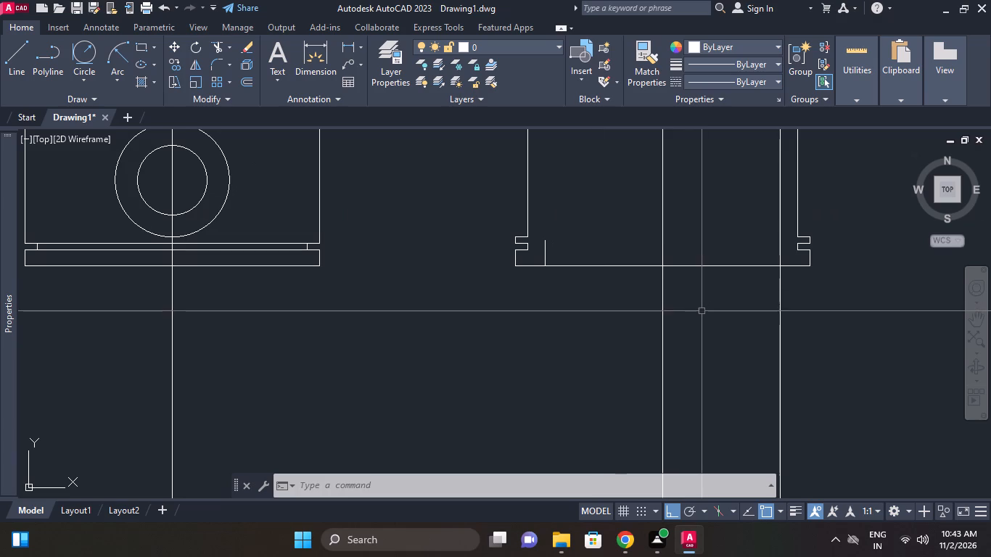
pyautogui.moveTo(701, 312); pyautogui.dragTo(653, 321, button='middle')
pyautogui.click(7, 57)
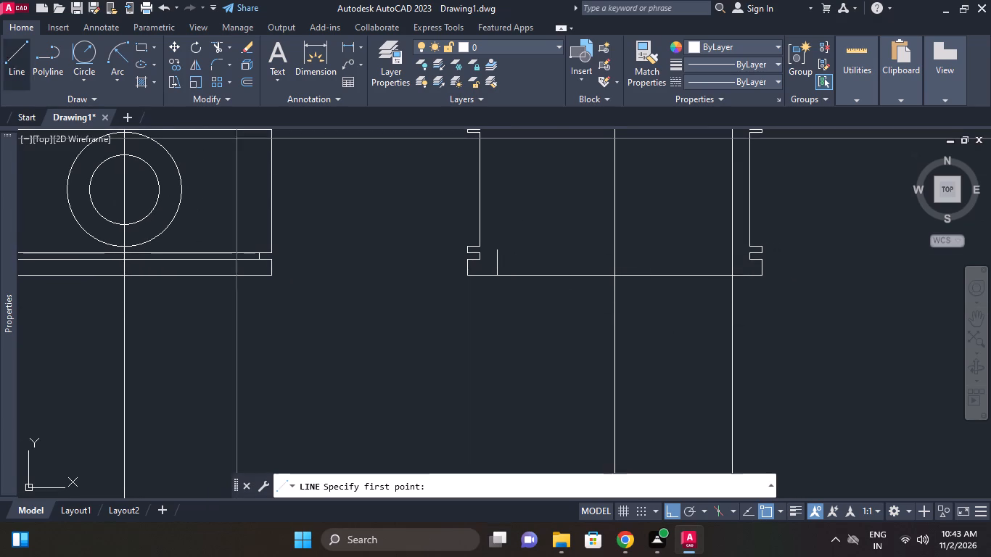
pyautogui.scroll(1, 499, 258)
pyautogui.click(498, 243)
pyautogui.moveTo(759, 268); pyautogui.dragTo(606, 266, button='middle')
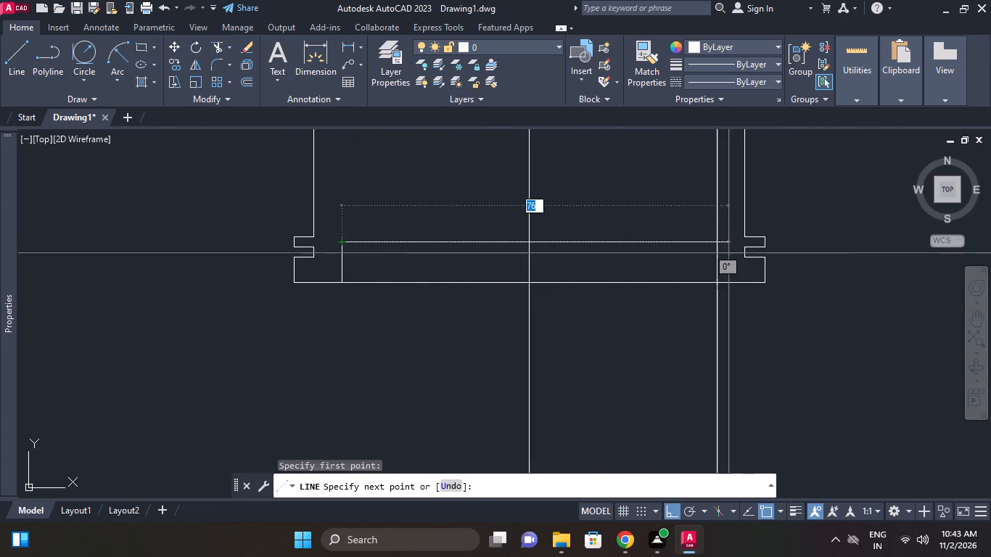
pyautogui.scroll(2, 720, 243)
pyautogui.click(731, 244)
pyautogui.rightClick(733, 244)
pyautogui.click(756, 271)
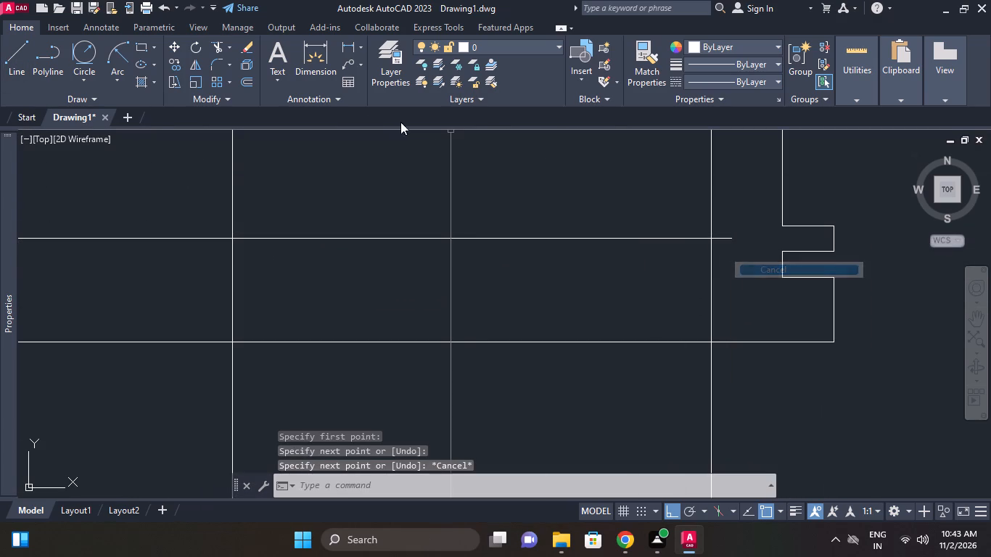
# Trim the horizontal line's right overhang and the right offset line above it and below the bottom edge to close the recess rectangle.
pyautogui.scroll(-1, 250, 114)
pyautogui.moveTo(301, 133); pyautogui.dragTo(407, 162, button='middle')
pyautogui.scroll(-1, 420, 186)
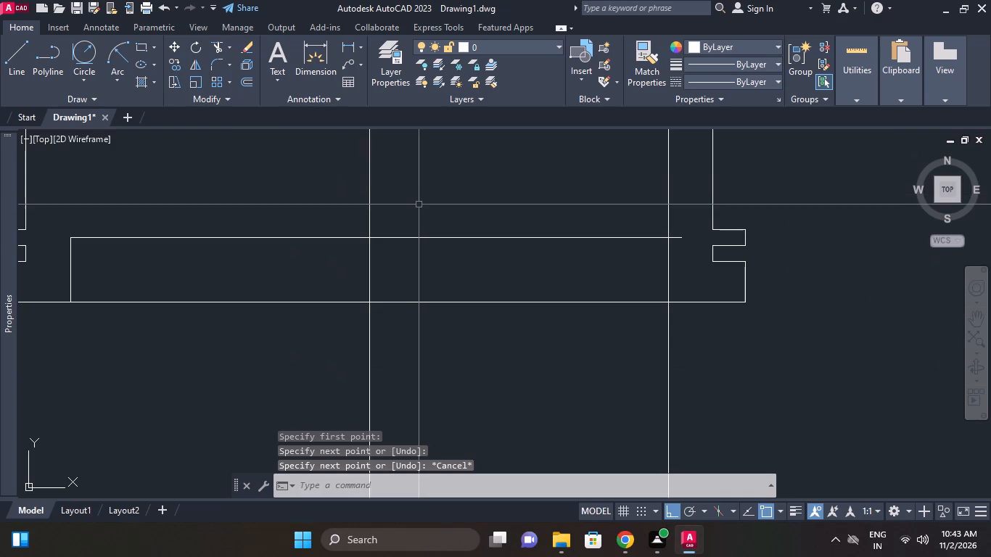
pyautogui.click(215, 49)
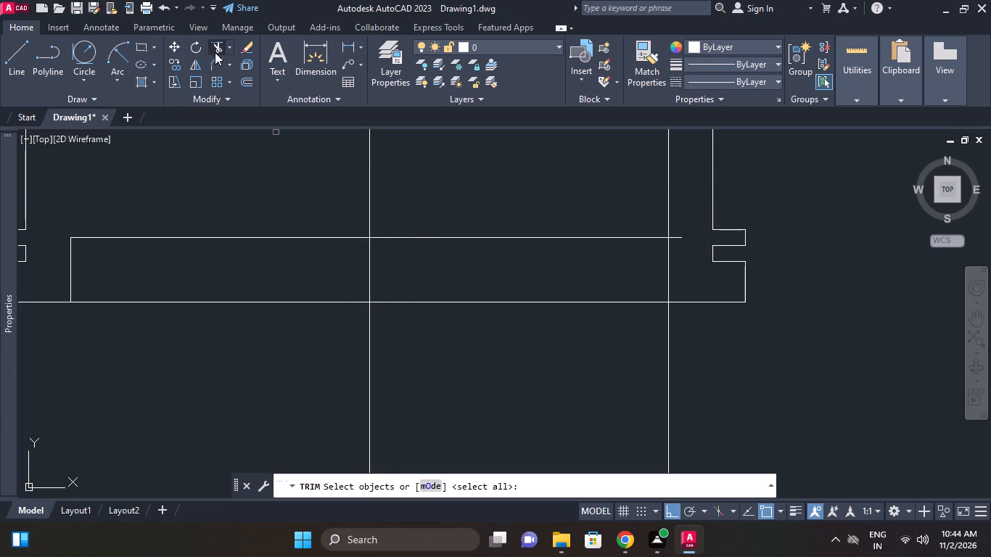
pyautogui.rightClick(276, 170)
pyautogui.click(305, 180)
pyautogui.scroll(1, 698, 255)
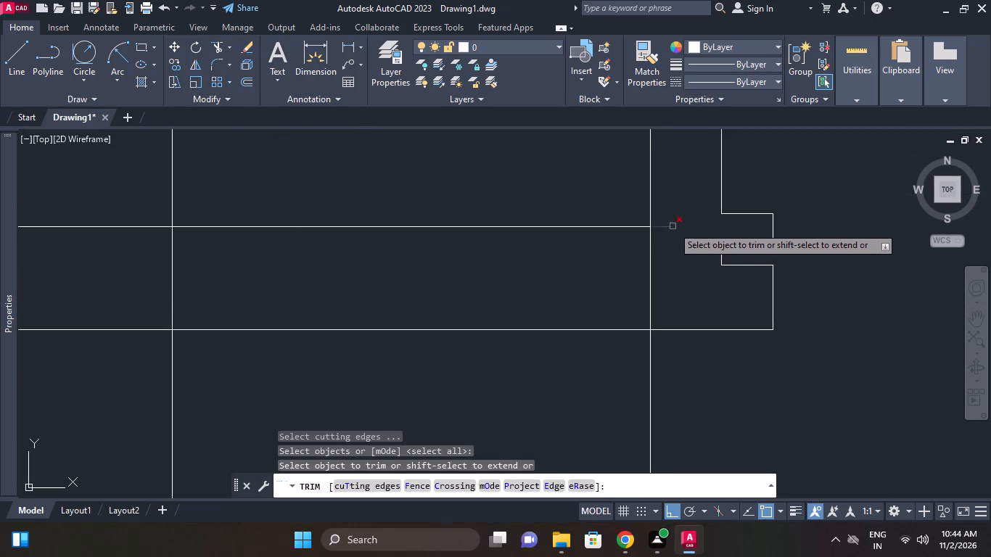
pyautogui.click(673, 226)
pyautogui.click(650, 202)
pyautogui.scroll(-1, 674, 204)
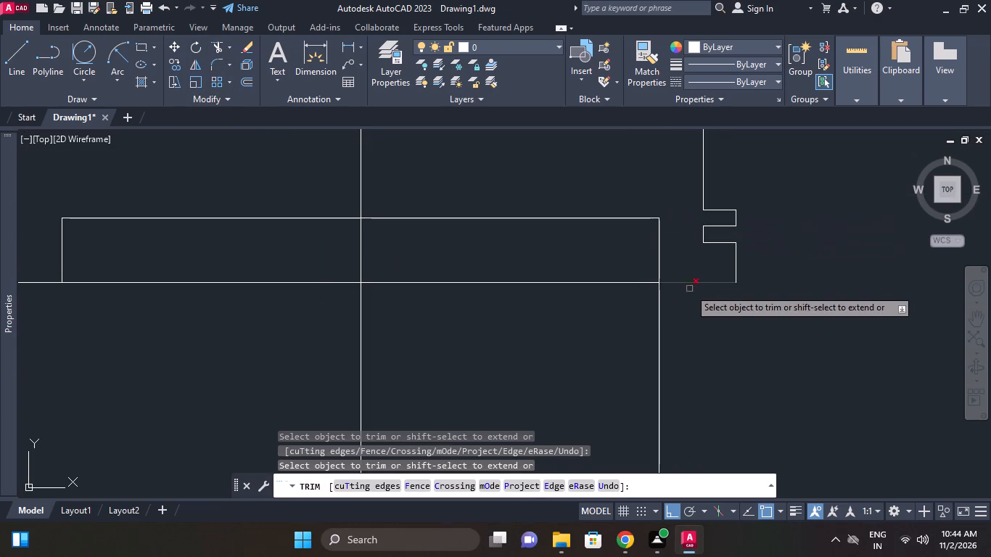
pyautogui.click(659, 291)
pyautogui.scroll(-1, 733, 262)
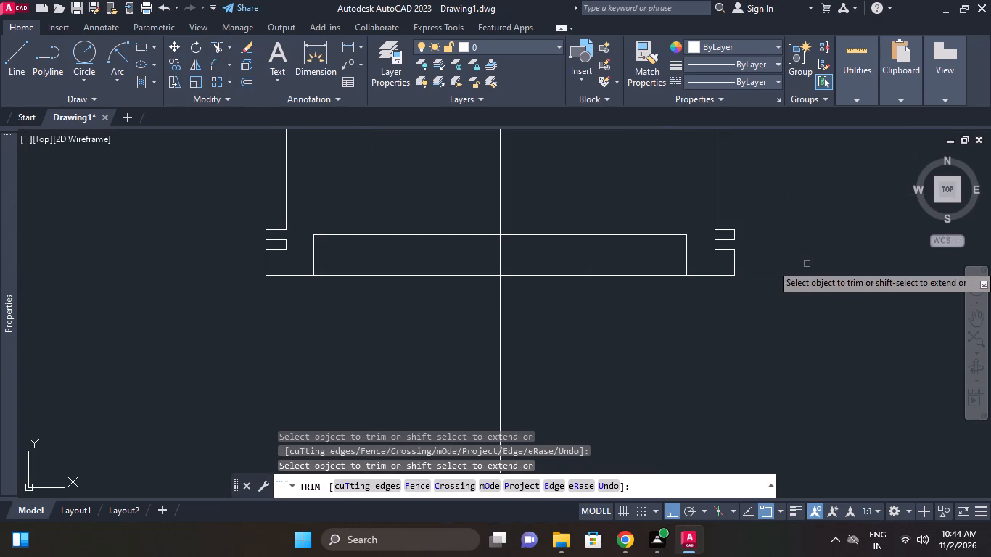
pyautogui.rightClick(807, 264)
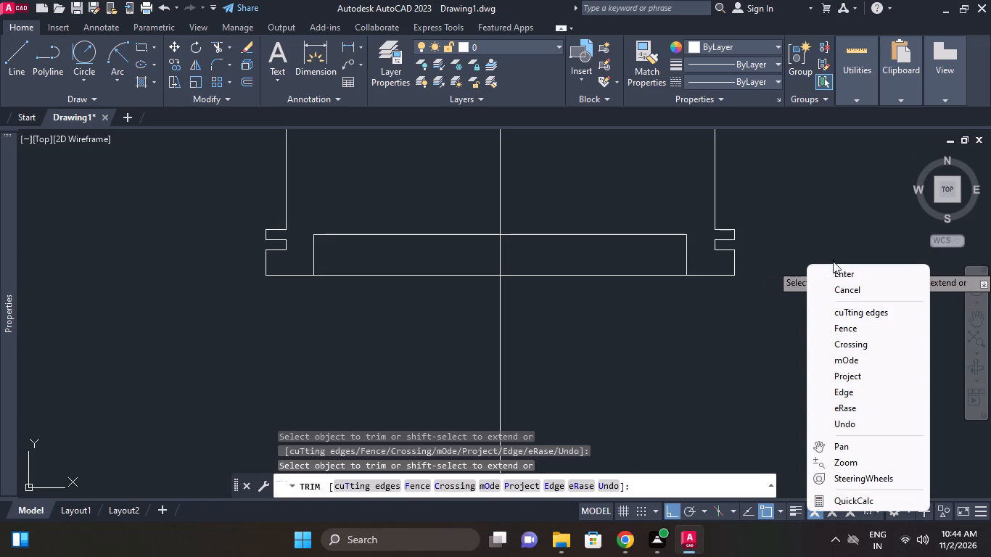
pyautogui.click(844, 272)
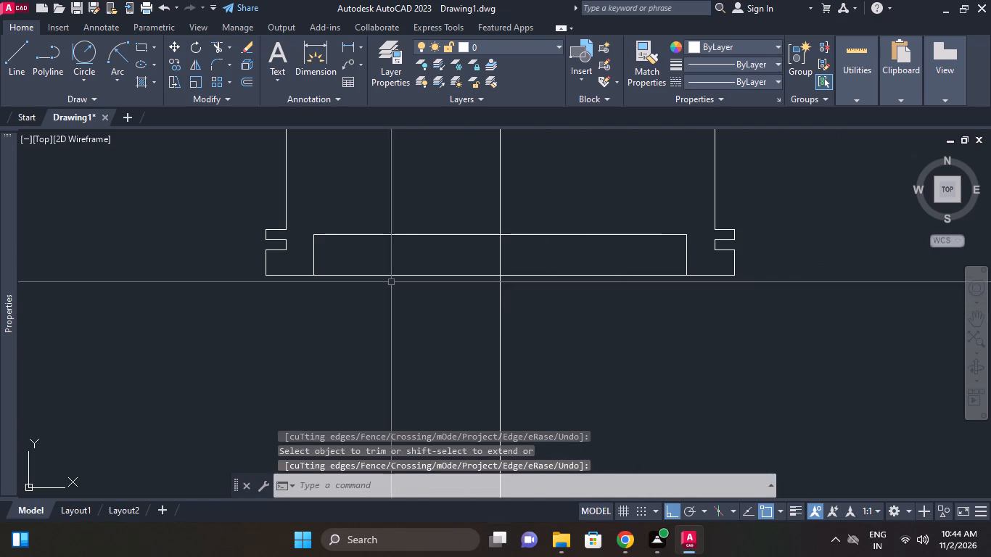
# Offset the second piston's centre line by 25 to both sides.
pyautogui.middleClick(466, 273)
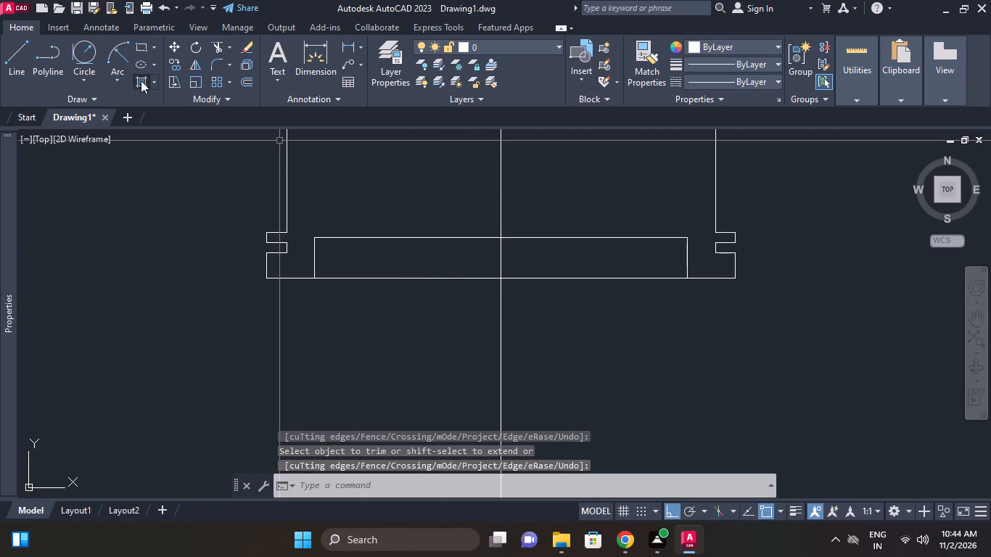
pyautogui.click(245, 83)
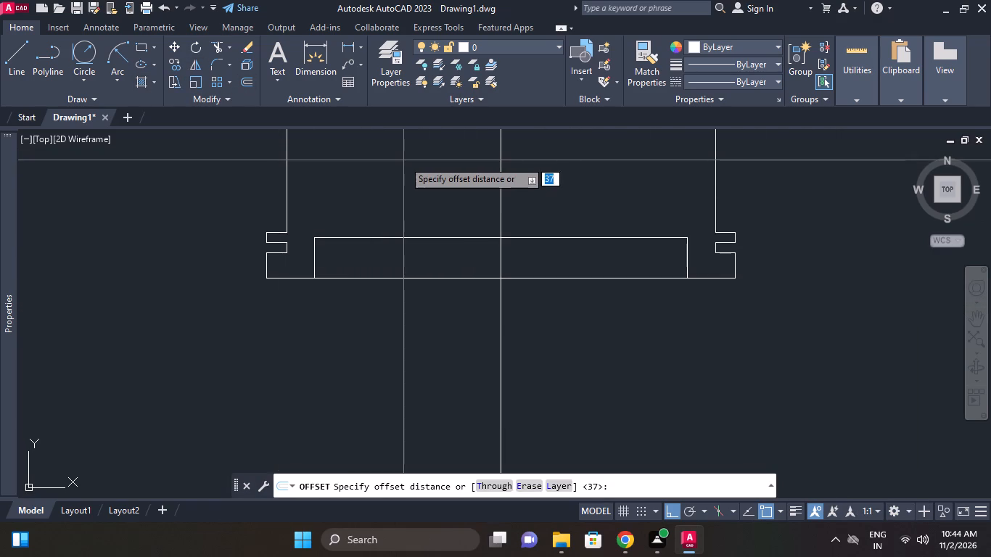
pyautogui.write('25')
pyautogui.press('Return')
pyautogui.moveTo(589, 372); pyautogui.dragTo(589, 425, button='middle')
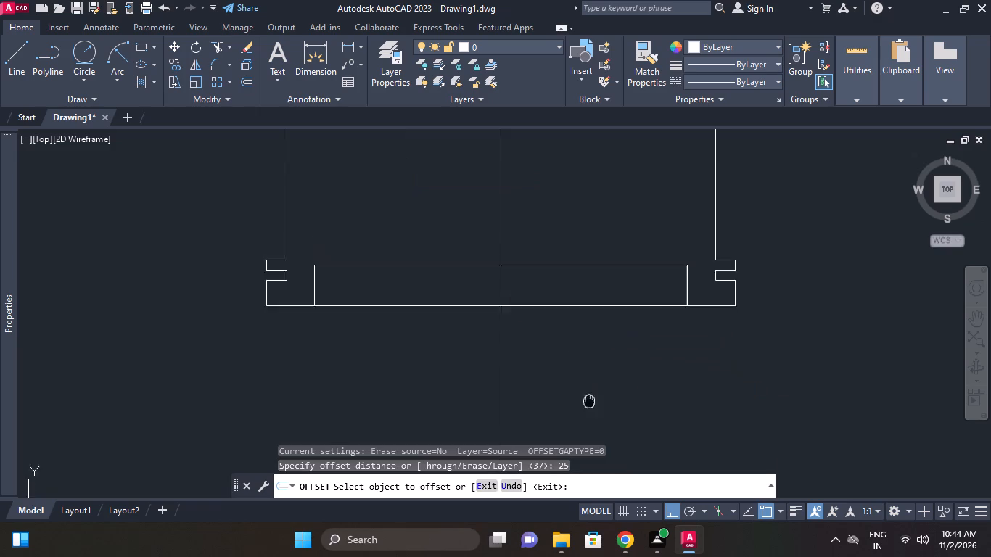
pyautogui.moveTo(589, 425); pyautogui.dragTo(588, 430, button='middle')
pyautogui.click(499, 251)
pyautogui.click(497, 247)
pyautogui.click(499, 236)
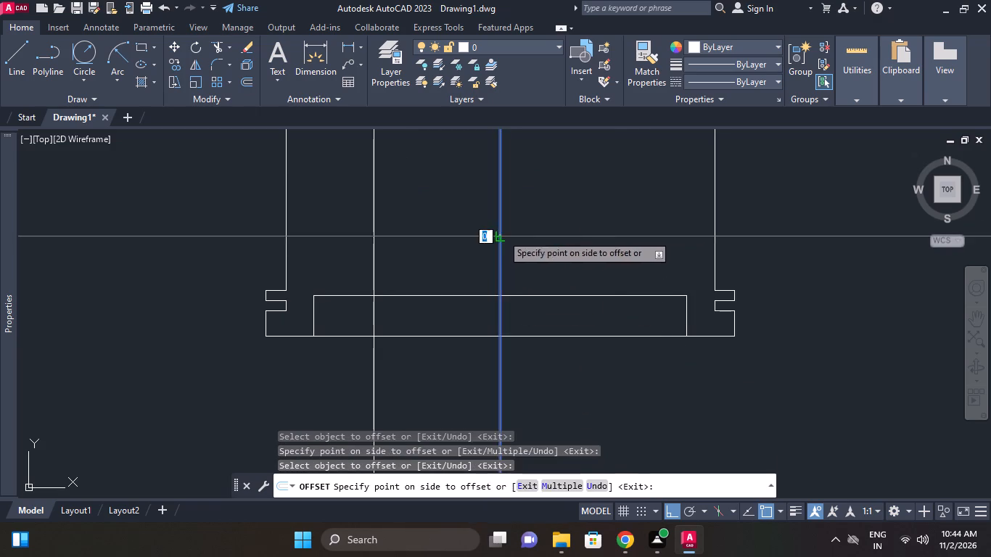
pyautogui.click(546, 220)
pyautogui.rightClick(813, 257)
pyautogui.click(842, 263)
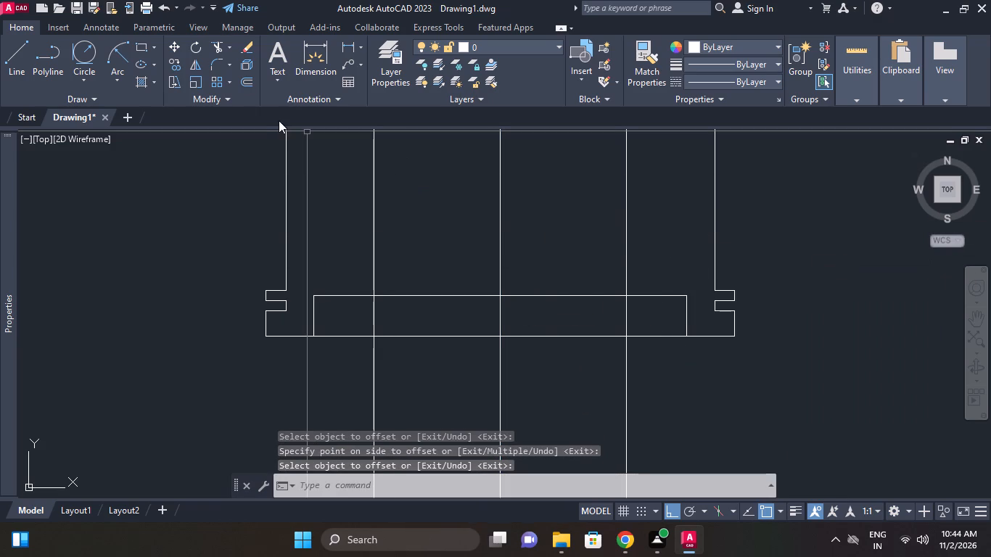
# Trim the recess's top line between the two lines offset 25 from the centre line.
pyautogui.click(213, 46)
pyautogui.rightClick(239, 198)
pyautogui.click(267, 204)
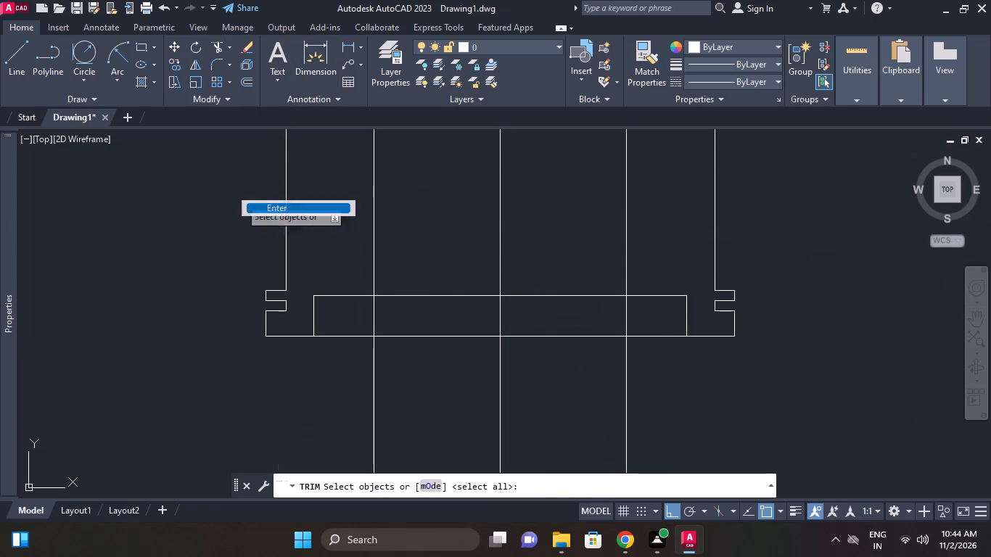
pyautogui.click(384, 295)
pyautogui.click(532, 297)
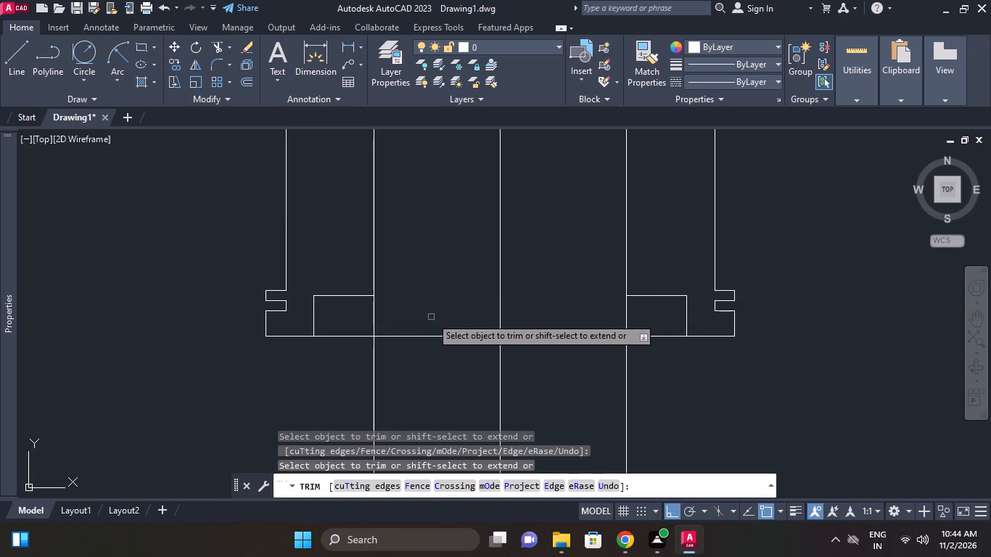
pyautogui.scroll(-1, 451, 275)
pyautogui.moveTo(451, 284); pyautogui.dragTo(463, 331, button='middle')
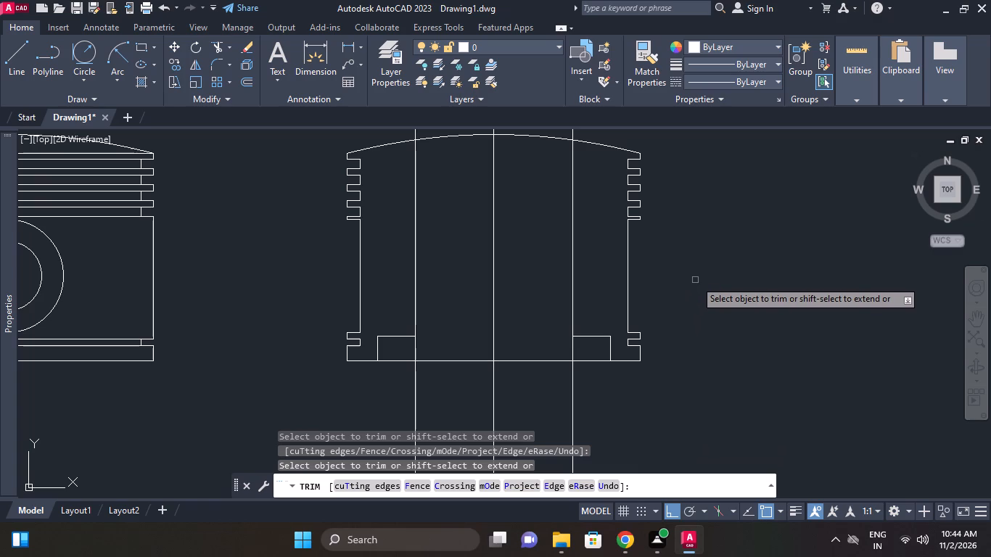
pyautogui.rightClick(695, 280)
pyautogui.click(744, 57)
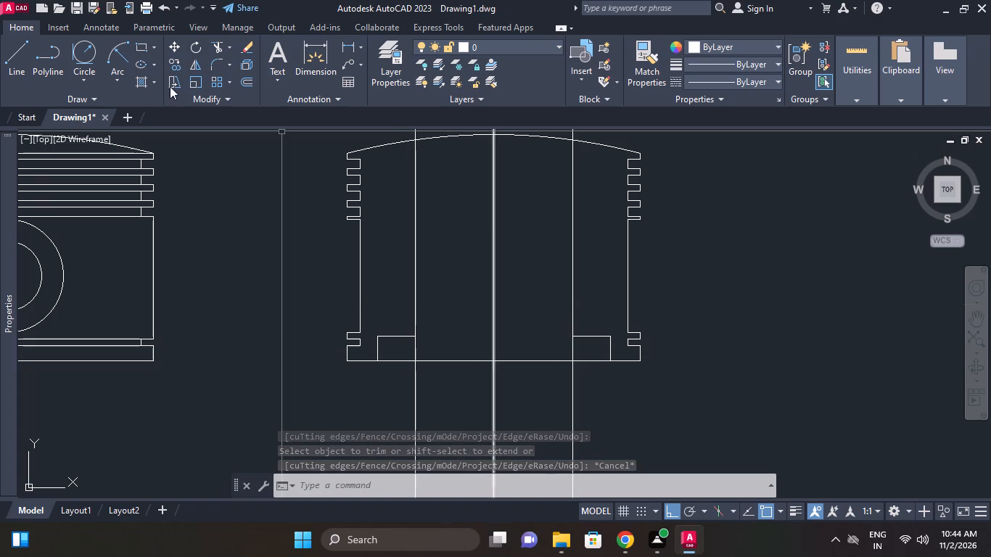
# Offset the second piston's bottom edge upward by 62.
pyautogui.click(243, 83)
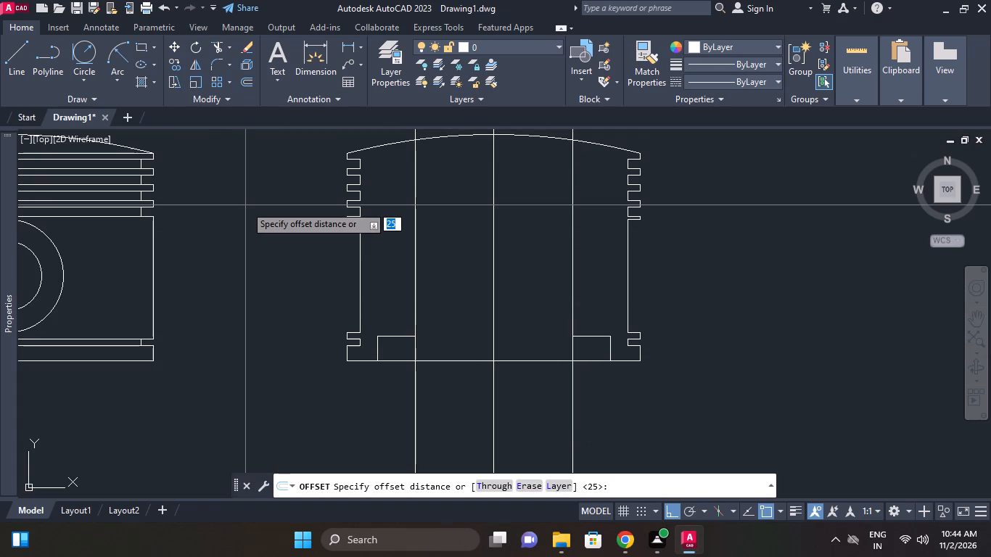
pyautogui.write('62')
pyautogui.press('Return')
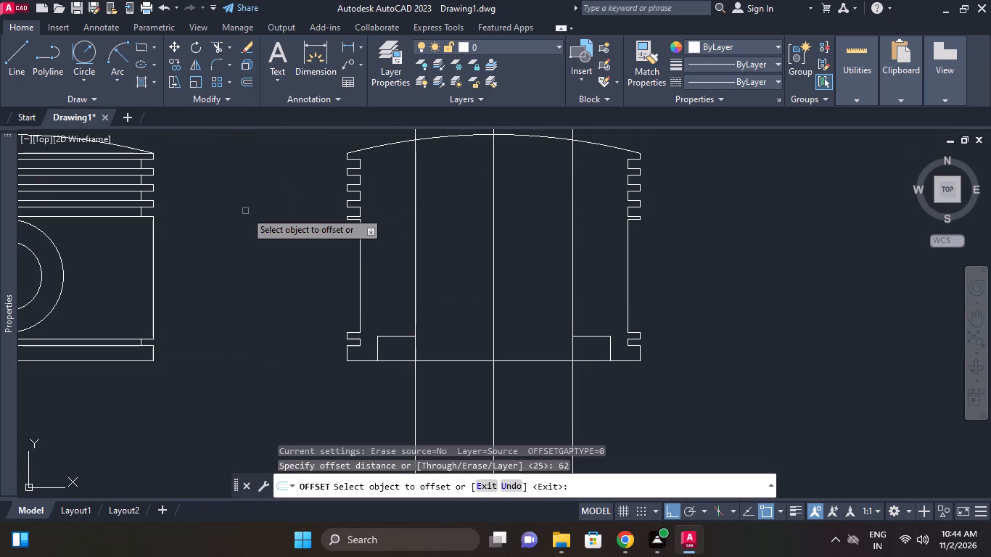
pyautogui.click(511, 361)
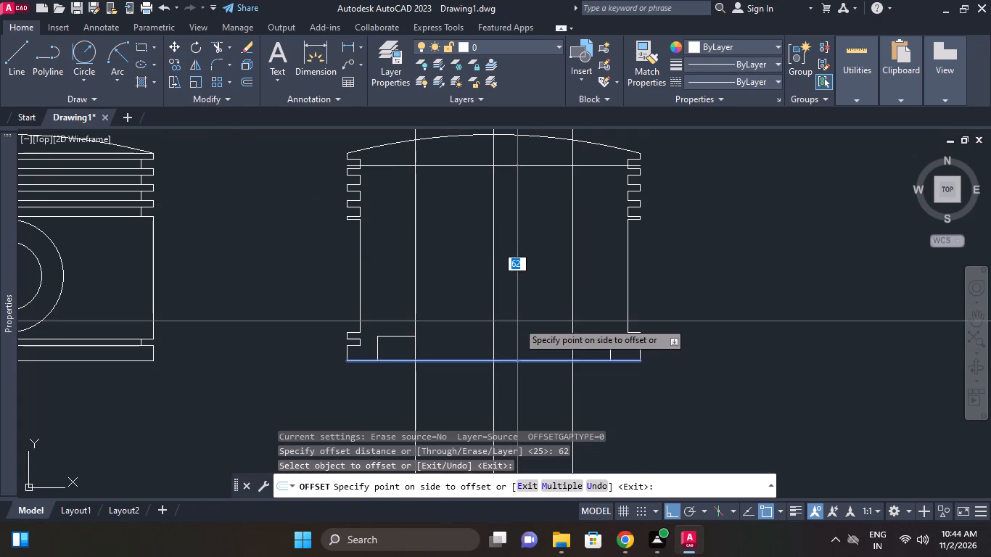
pyautogui.click(517, 321)
pyautogui.rightClick(720, 202)
pyautogui.click(762, 227)
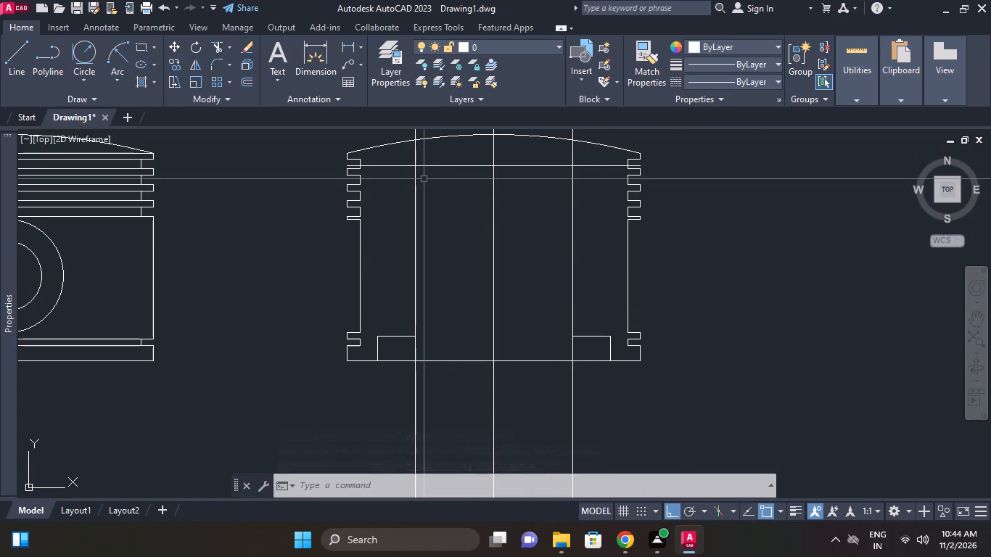
# Draw vertical lines about 57 long from the outer top corners of both bottom recesses up past the cavity's top line.
pyautogui.click(19, 42)
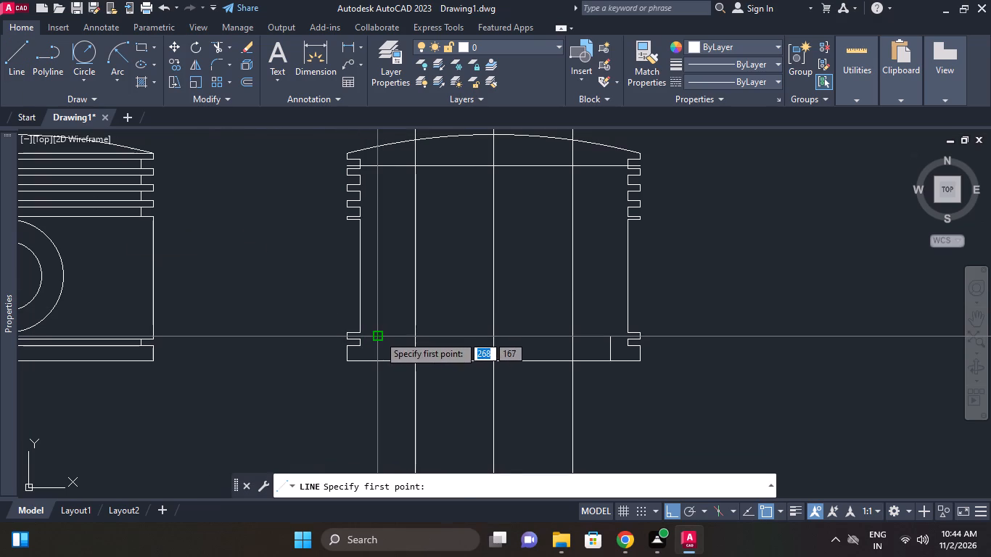
pyautogui.click(379, 335)
pyautogui.scroll(1, 375, 172)
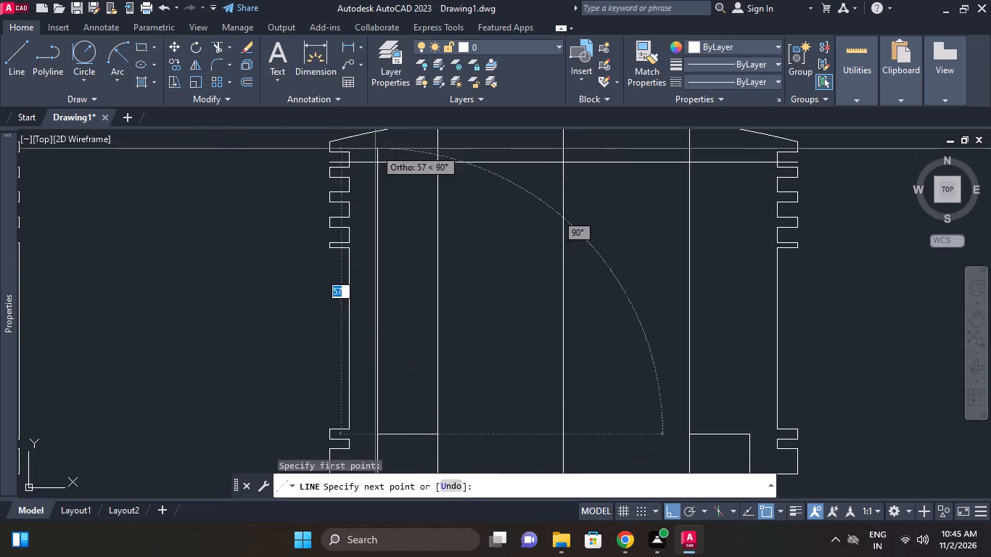
pyautogui.click(375, 149)
pyautogui.rightClick(375, 149)
pyautogui.click(405, 158)
pyautogui.rightClick(488, 244)
pyautogui.click(527, 244)
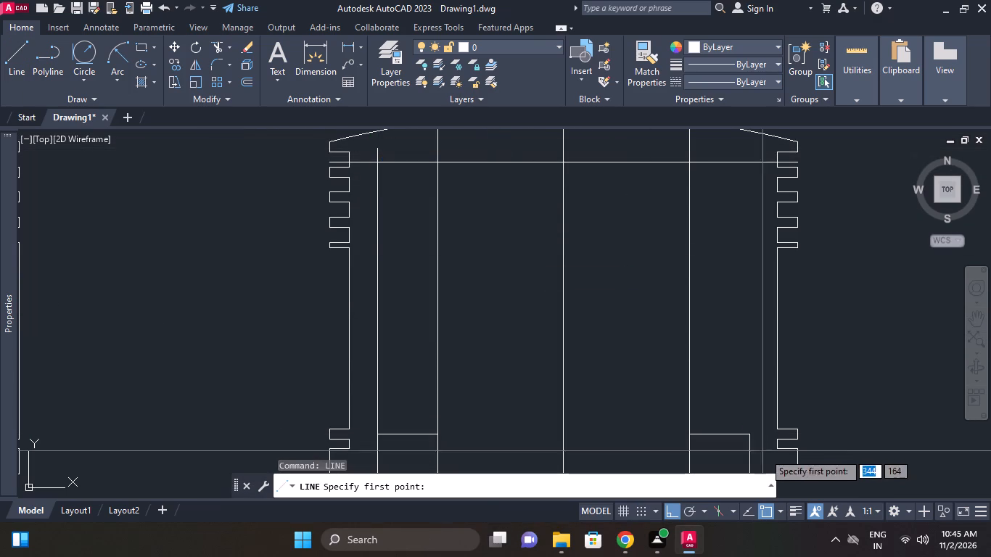
pyautogui.click(754, 434)
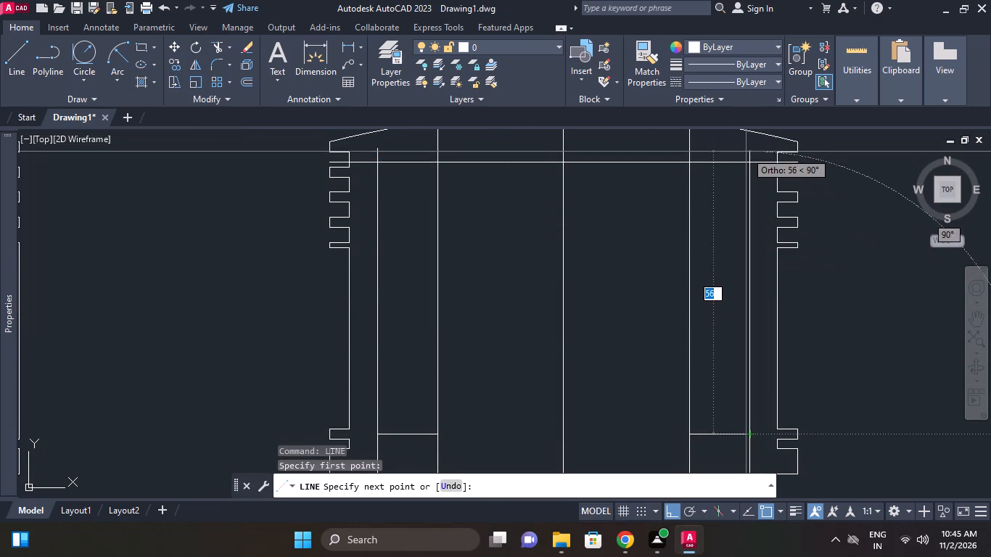
pyautogui.click(747, 146)
pyautogui.rightClick(755, 152)
pyautogui.click(785, 166)
# Trim the cavity's top line outside the two new vertical lines and trim the vertical ends above it.
pyautogui.rightClick(636, 234)
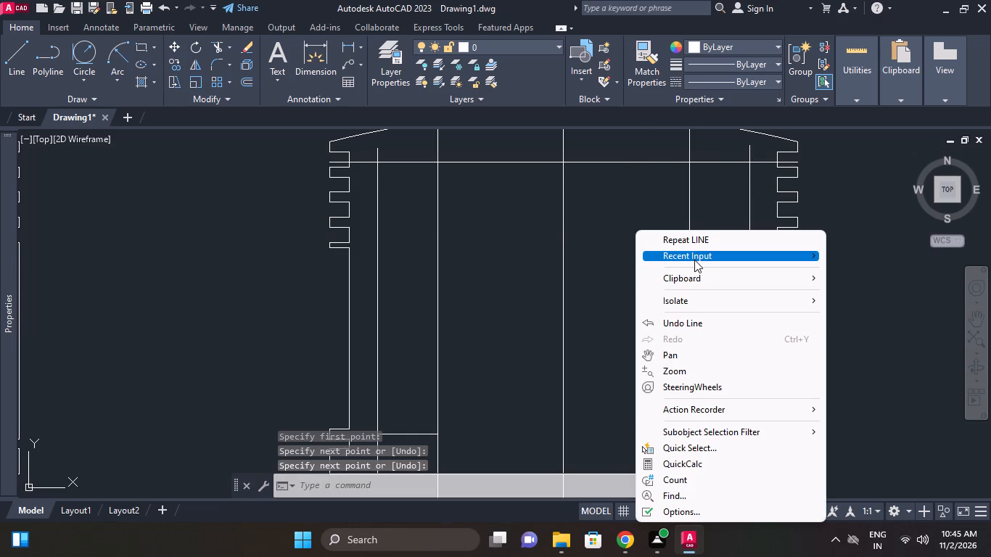
pyautogui.click(694, 260)
pyautogui.click(847, 286)
pyautogui.rightClick(575, 291)
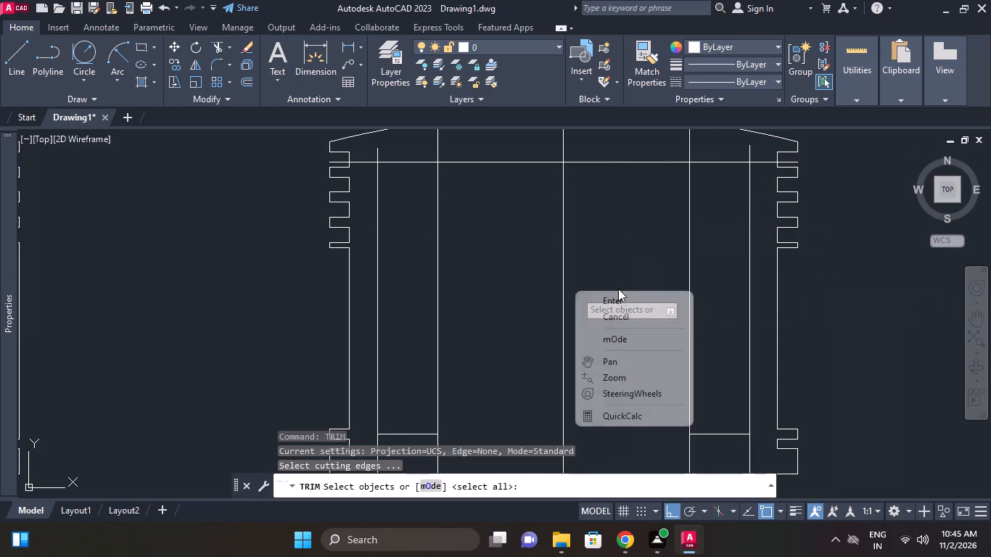
pyautogui.click(620, 294)
pyautogui.click(368, 163)
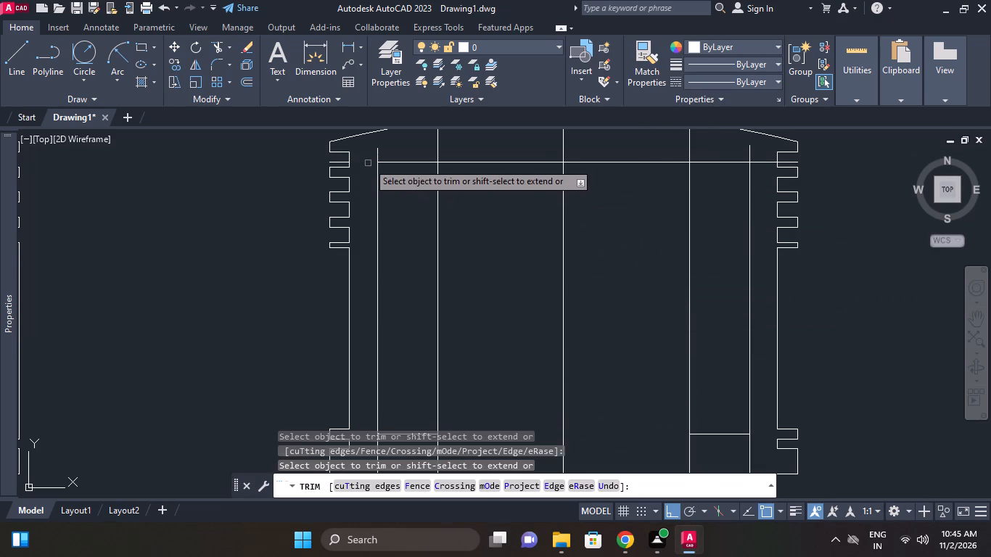
pyautogui.click(376, 152)
pyautogui.click(749, 150)
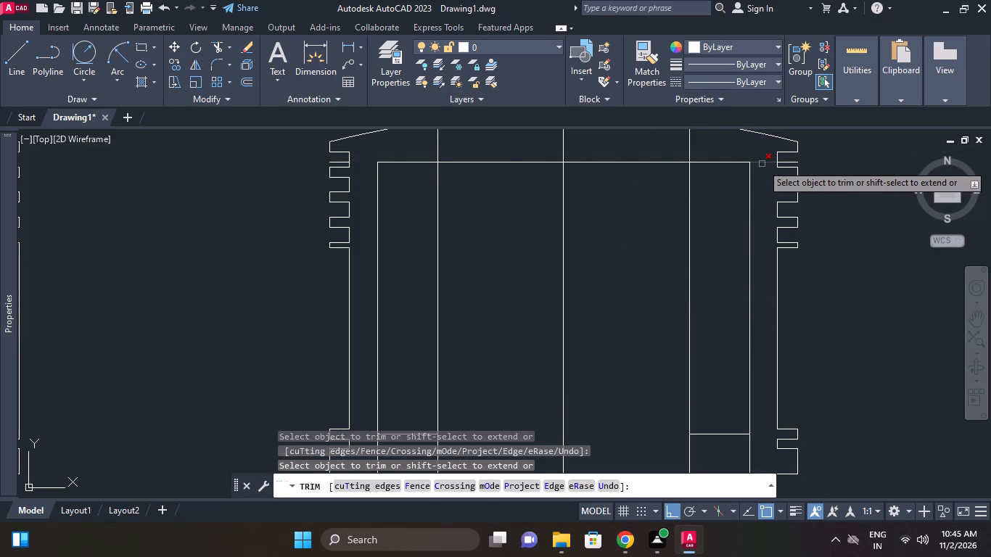
pyautogui.click(762, 164)
pyautogui.scroll(-1, 779, 232)
pyautogui.moveTo(778, 231); pyautogui.dragTo(774, 154, button='middle')
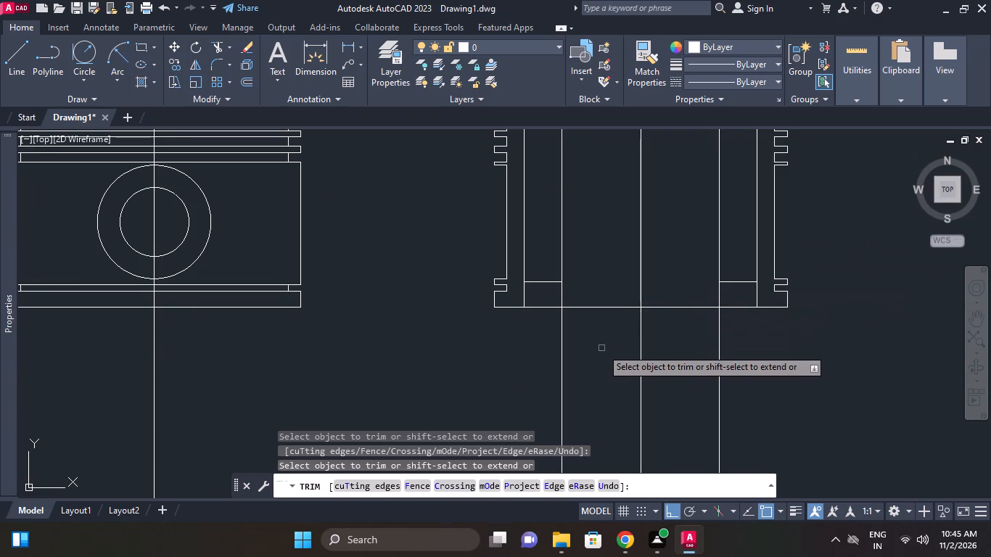
pyautogui.moveTo(583, 344); pyautogui.dragTo(583, 347, button='middle')
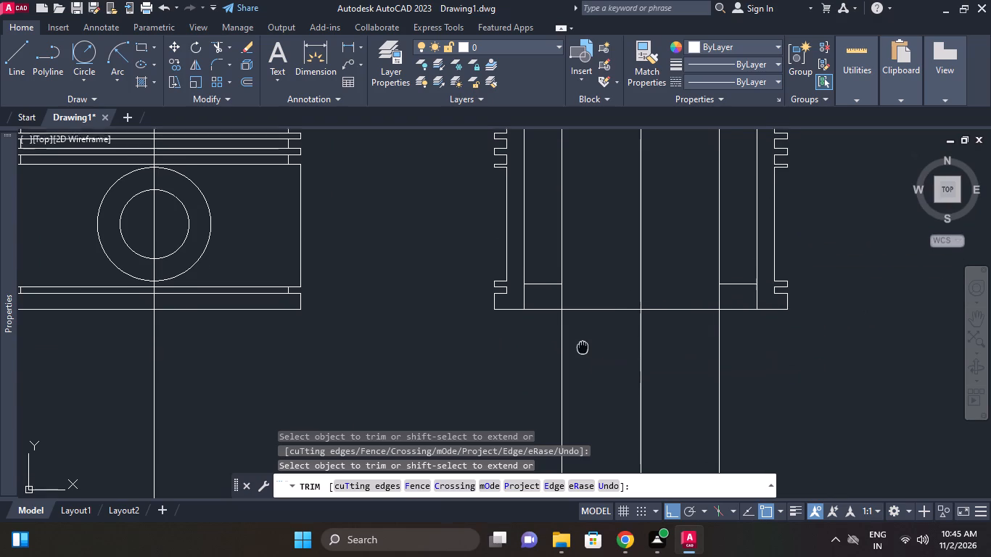
pyautogui.moveTo(583, 347); pyautogui.dragTo(583, 350, button='middle')
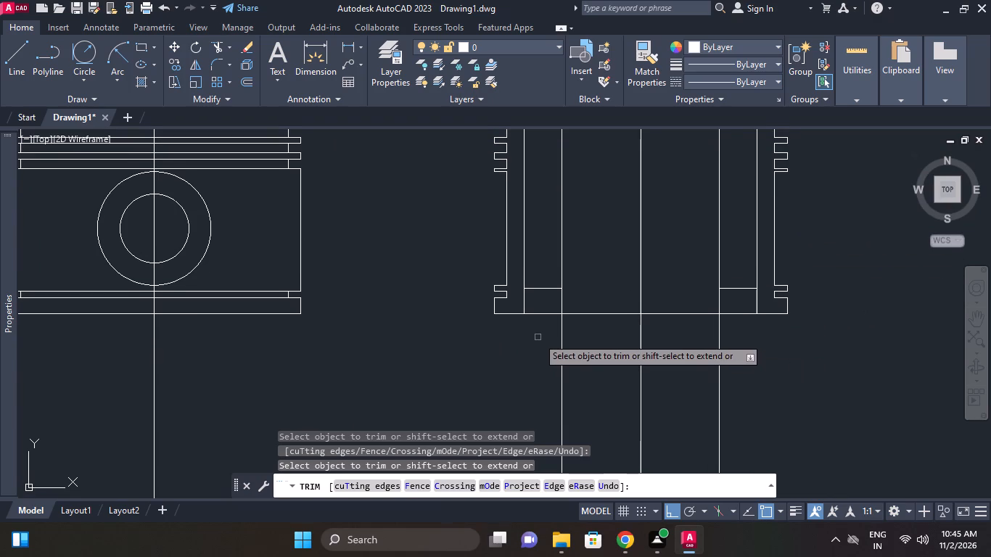
pyautogui.rightClick(614, 243)
pyautogui.click(639, 252)
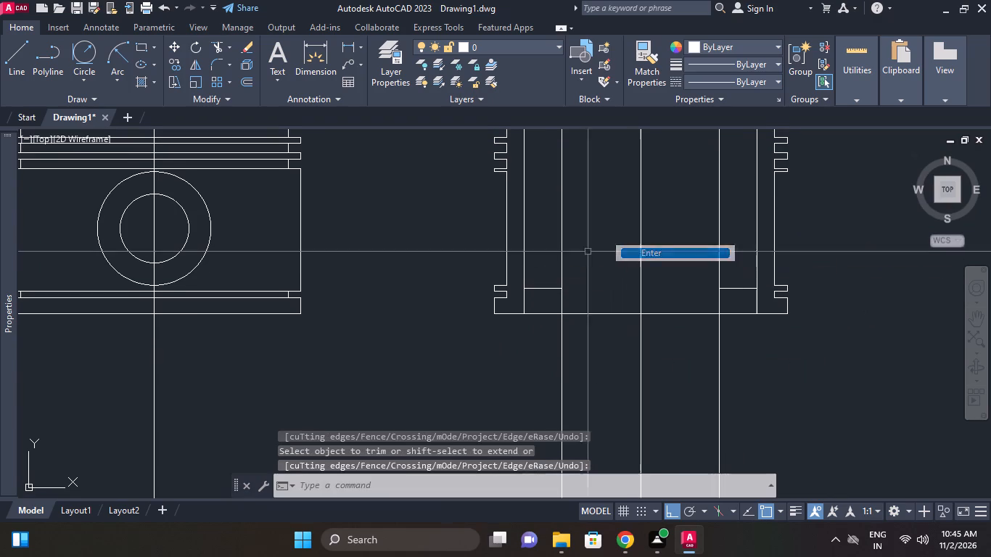
# Erase the two vertical lines running from the bottom recesses to the cavity's top line.
pyautogui.click(526, 236)
pyautogui.click(755, 204)
pyautogui.rightClick(815, 210)
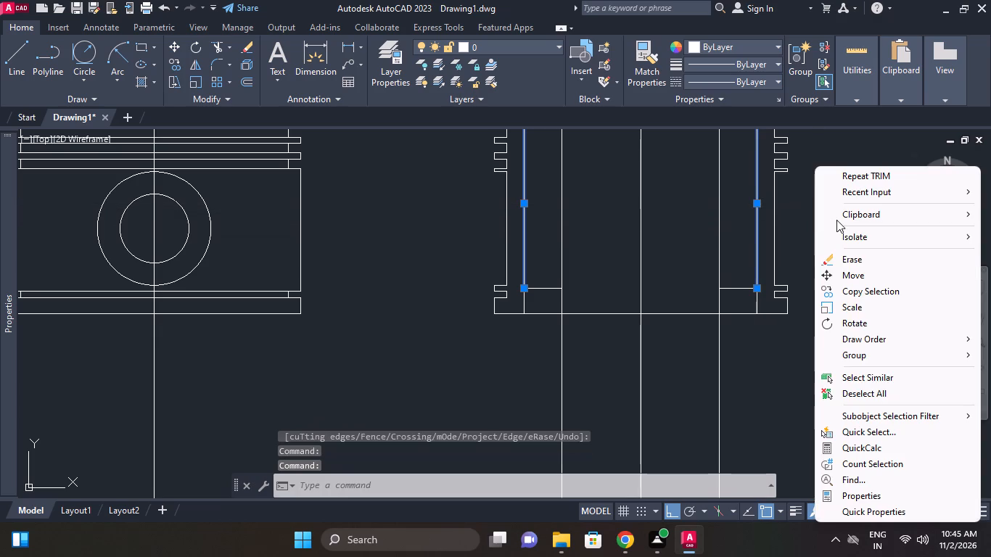
pyautogui.click(849, 256)
# Offset the top line of the second piston's left bottom recess upward by 38.
pyautogui.scroll(-1, 797, 252)
pyautogui.moveTo(797, 253); pyautogui.dragTo(799, 352, button='middle')
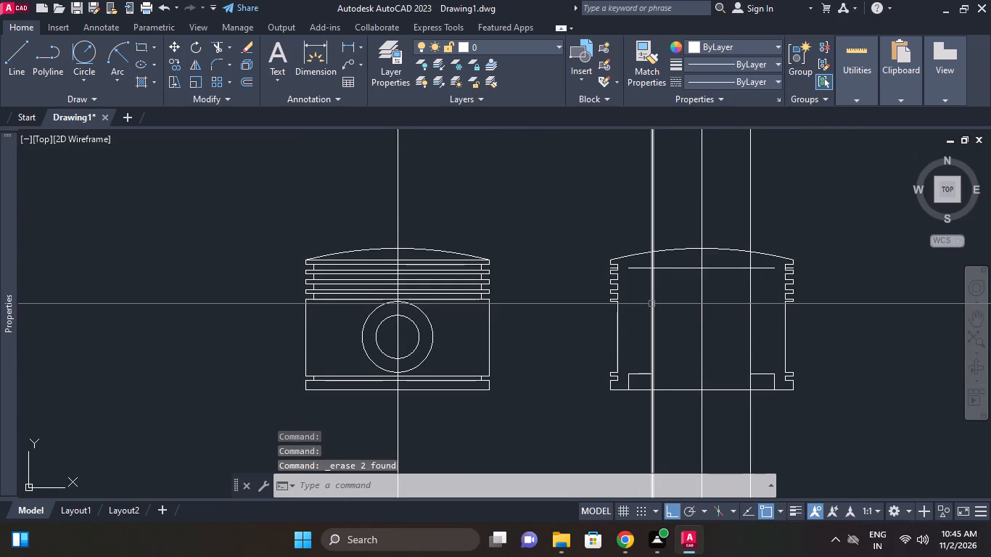
pyautogui.scroll(1, 651, 304)
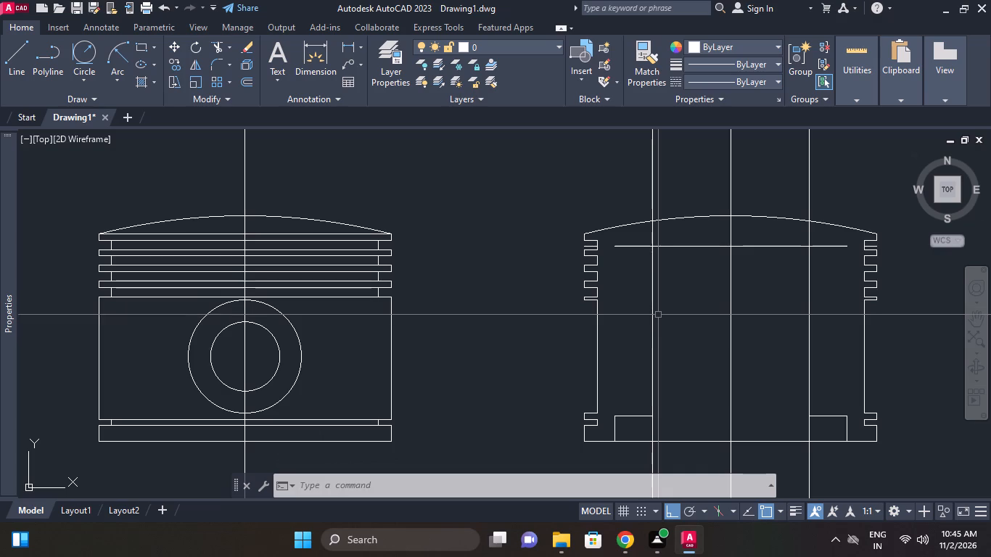
pyautogui.moveTo(701, 383); pyautogui.dragTo(699, 371, button='middle')
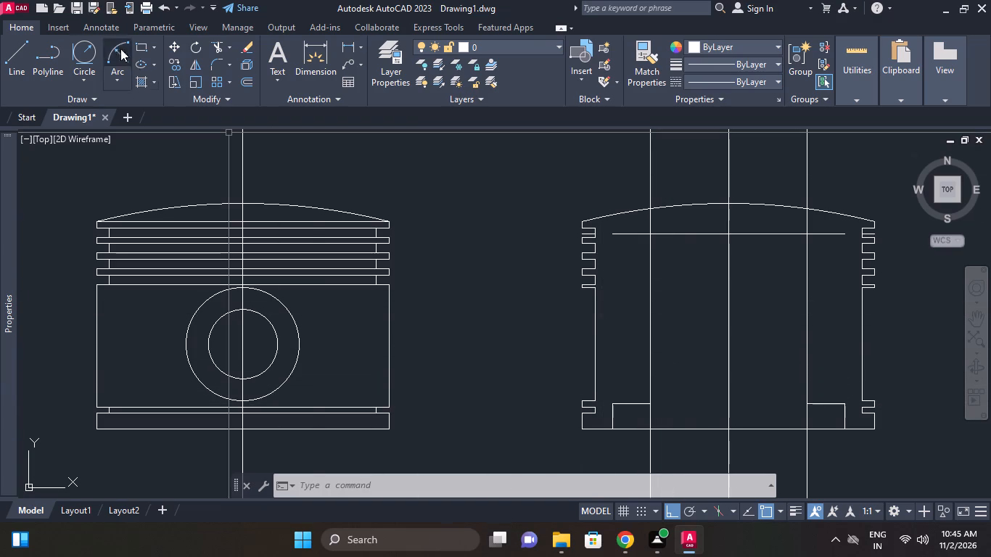
pyautogui.click(240, 82)
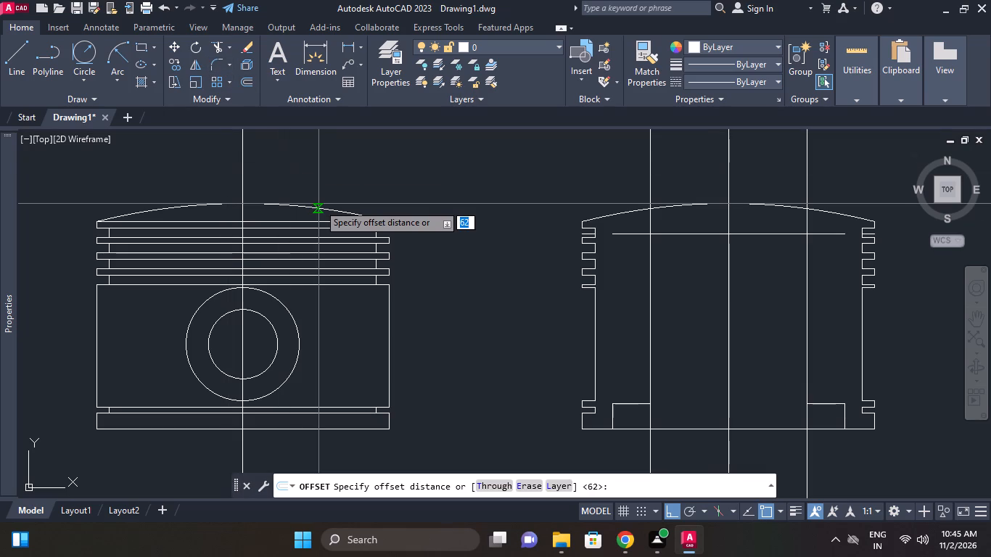
pyautogui.write('38')
pyautogui.press('Return')
pyautogui.scroll(1, 565, 374)
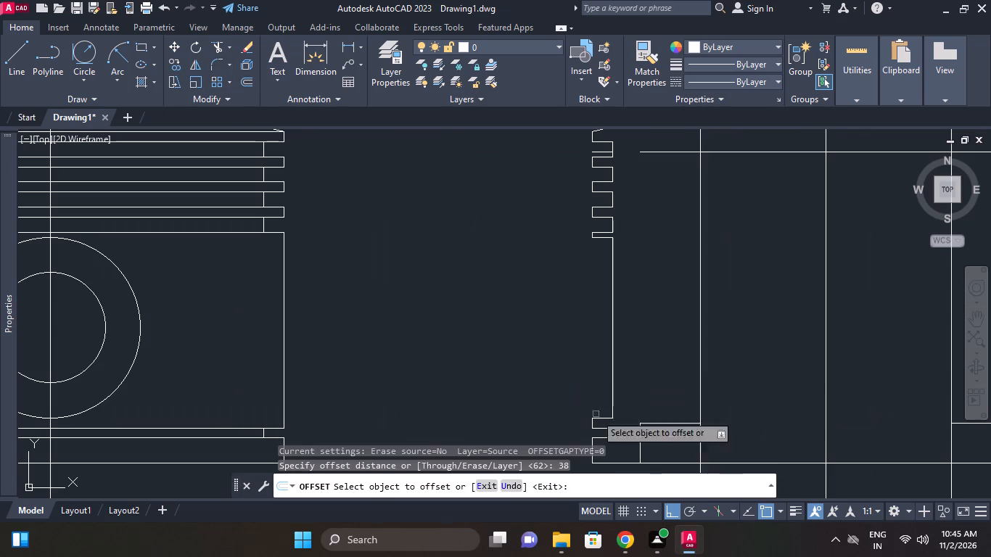
pyautogui.moveTo(685, 426); pyautogui.dragTo(675, 384, button='middle')
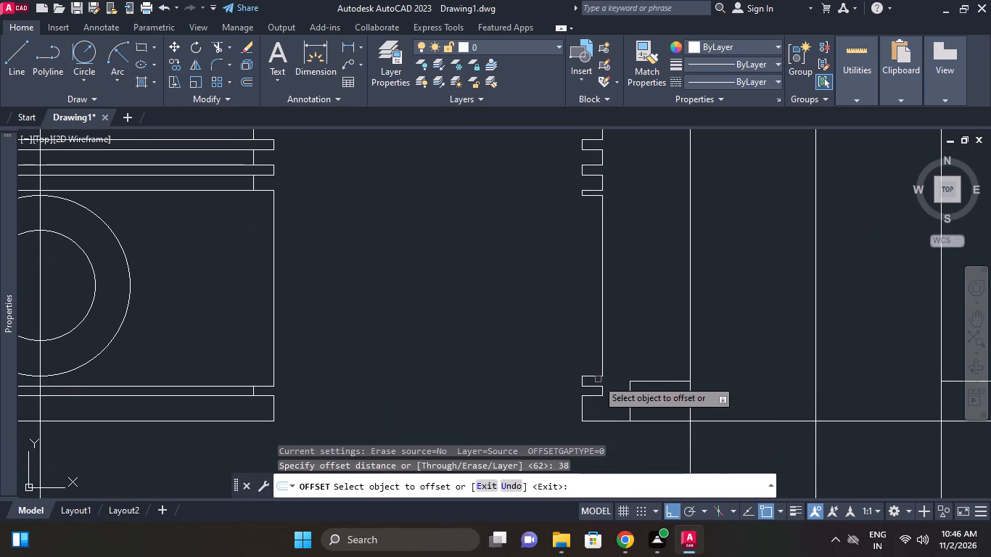
pyautogui.click(667, 383)
pyautogui.click(683, 302)
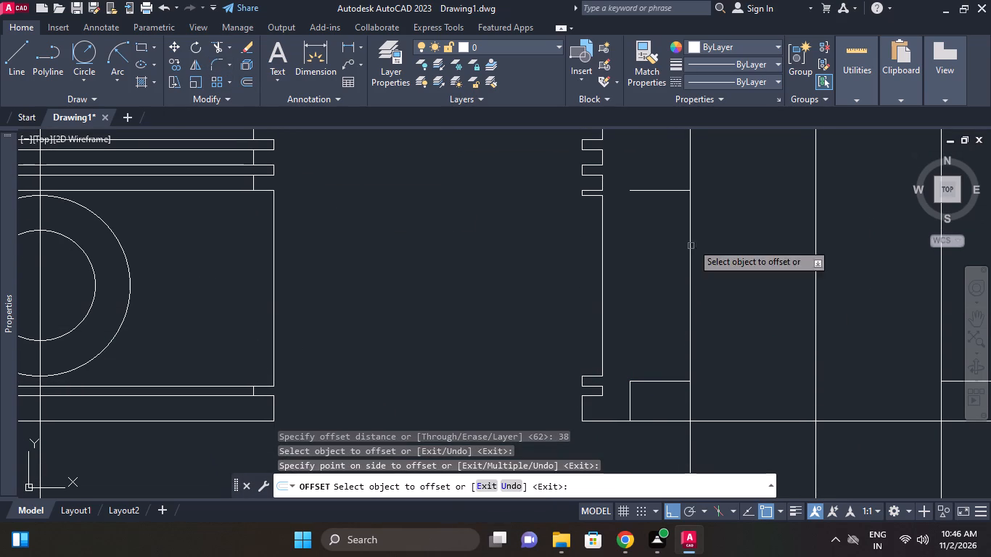
pyautogui.rightClick(707, 210)
pyautogui.click(728, 215)
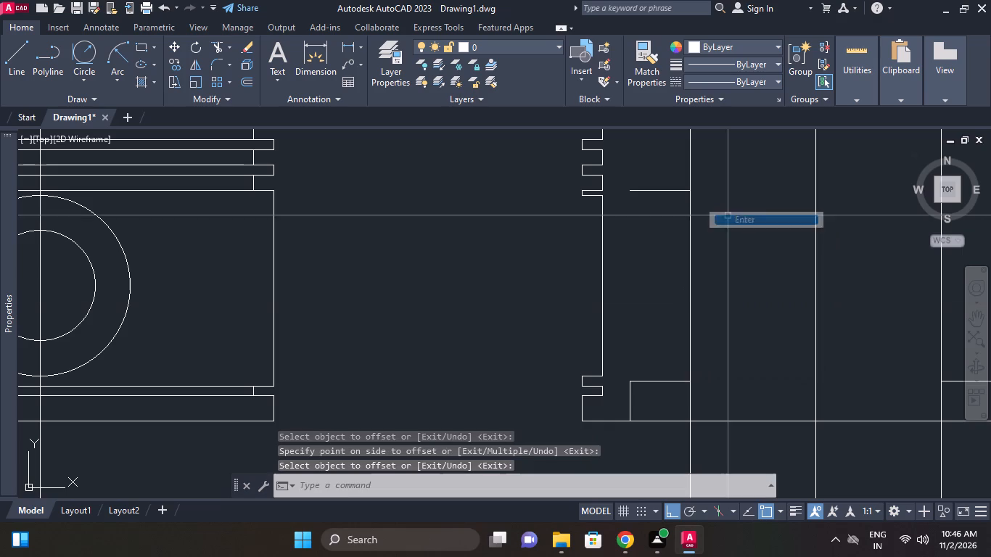
# Draw a vertical line joining the new offset line's left end to the left end of the cavity's top line.
pyautogui.moveTo(722, 229); pyautogui.dragTo(690, 306, button='middle')
pyautogui.scroll(-1, 630, 220)
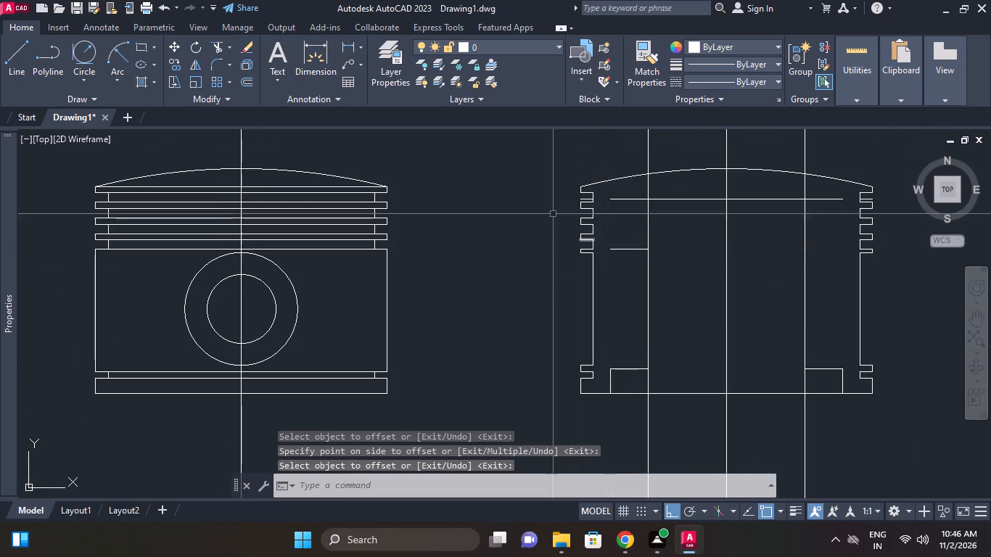
pyautogui.click(22, 48)
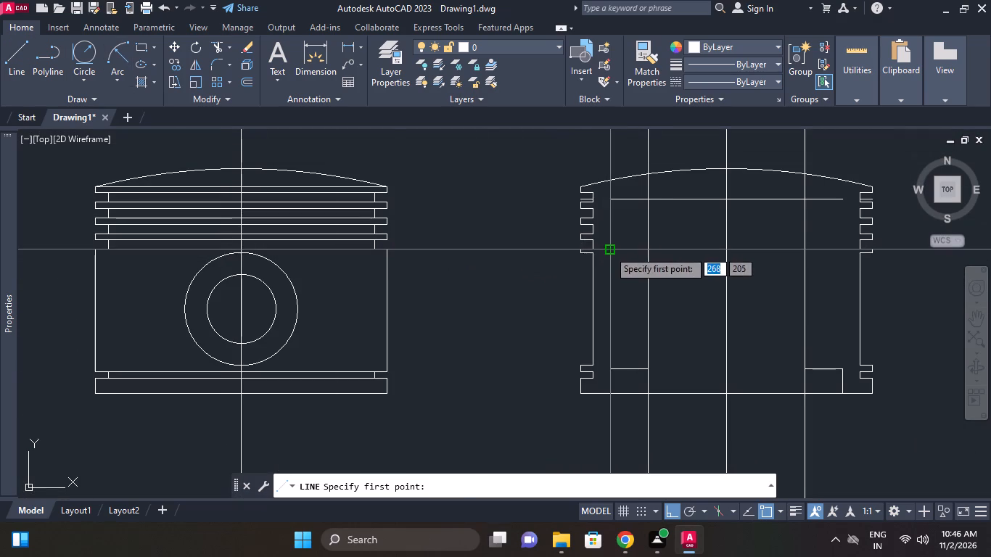
pyautogui.click(609, 250)
pyautogui.click(610, 202)
pyautogui.rightClick(610, 210)
pyautogui.click(633, 213)
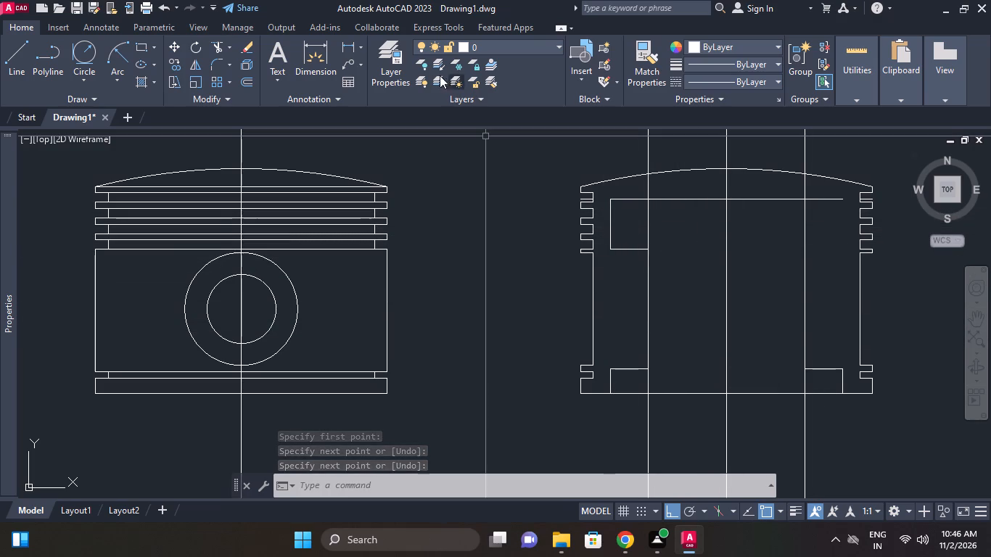
# Extend the cavity's lower edge with a horizontal line from the offset line's inner end to just past the top line's right end.
pyautogui.click(18, 51)
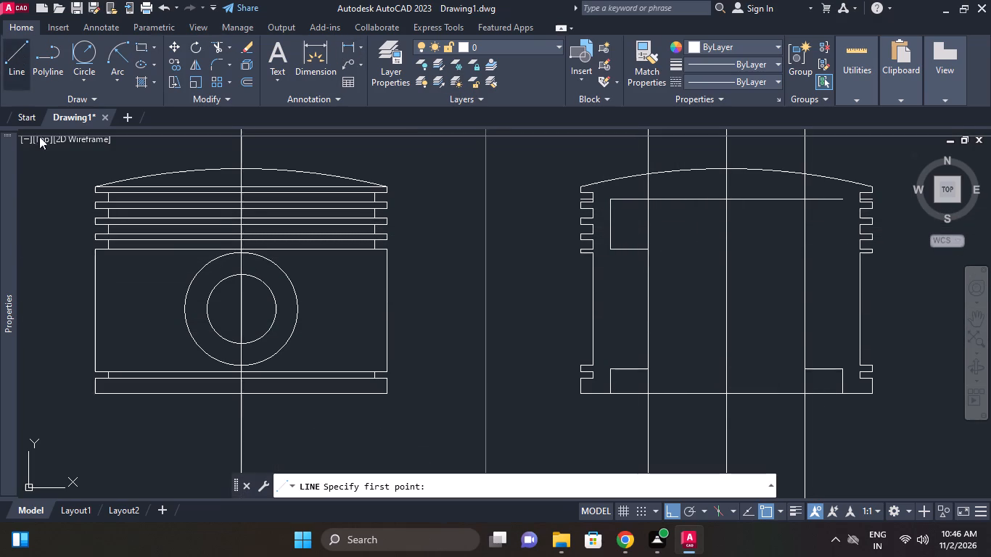
pyautogui.click(647, 249)
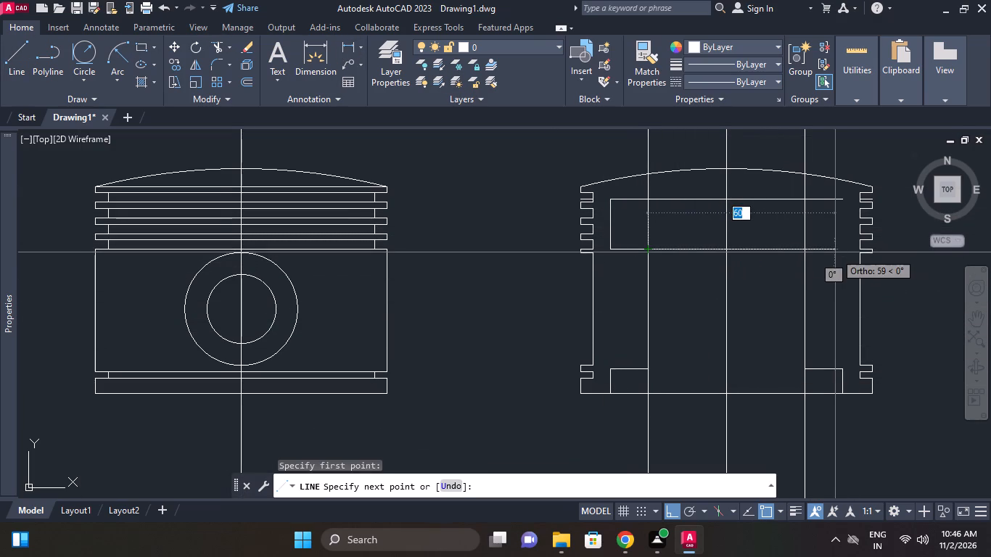
pyautogui.click(845, 249)
pyautogui.rightClick(846, 239)
pyautogui.click(871, 243)
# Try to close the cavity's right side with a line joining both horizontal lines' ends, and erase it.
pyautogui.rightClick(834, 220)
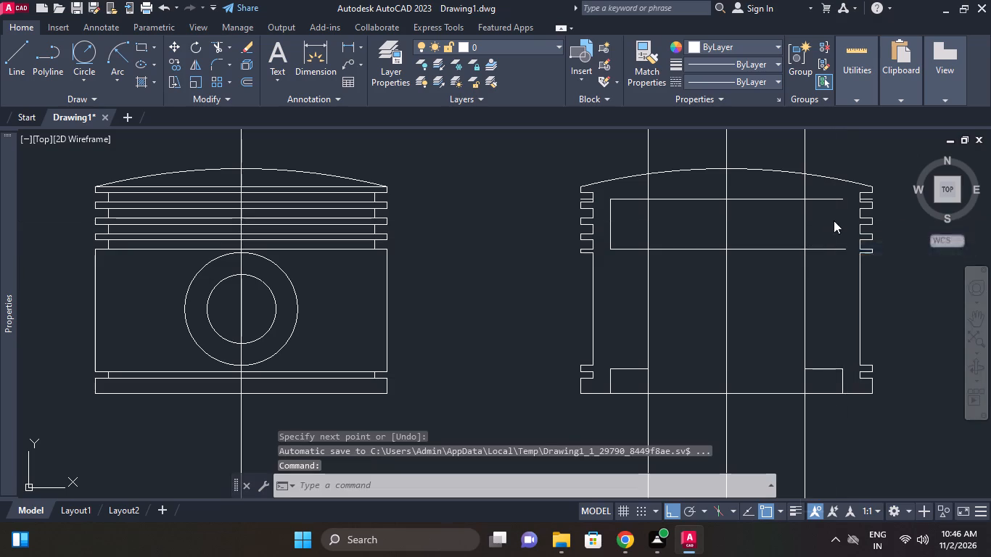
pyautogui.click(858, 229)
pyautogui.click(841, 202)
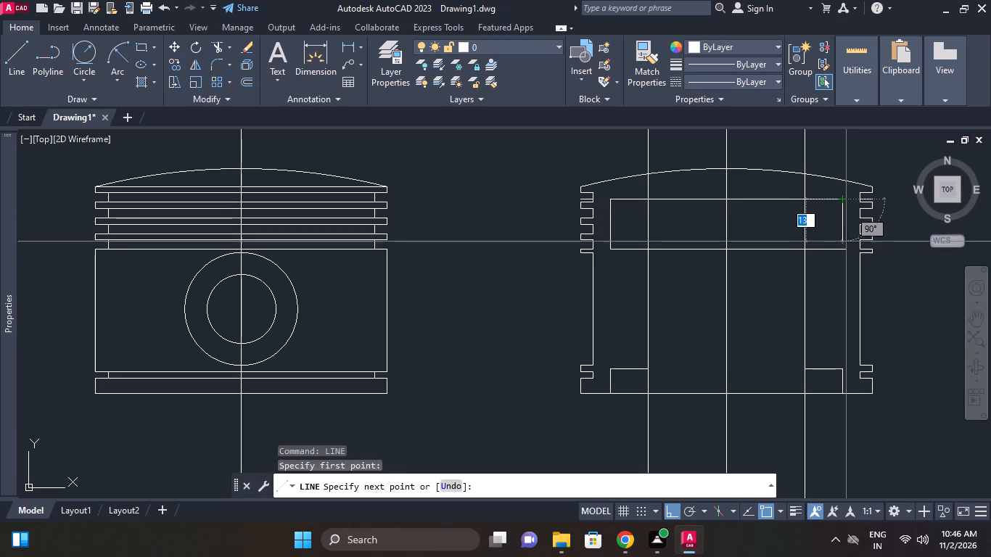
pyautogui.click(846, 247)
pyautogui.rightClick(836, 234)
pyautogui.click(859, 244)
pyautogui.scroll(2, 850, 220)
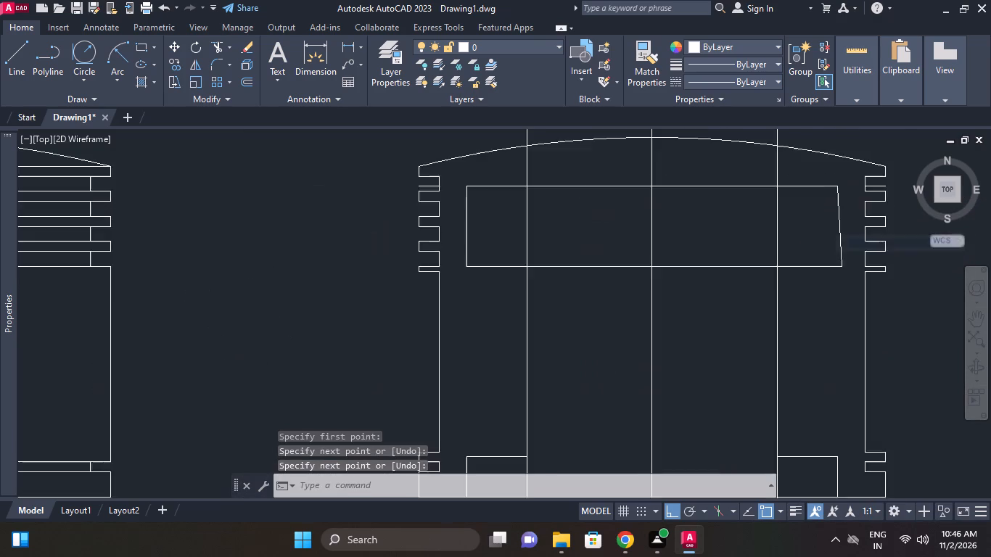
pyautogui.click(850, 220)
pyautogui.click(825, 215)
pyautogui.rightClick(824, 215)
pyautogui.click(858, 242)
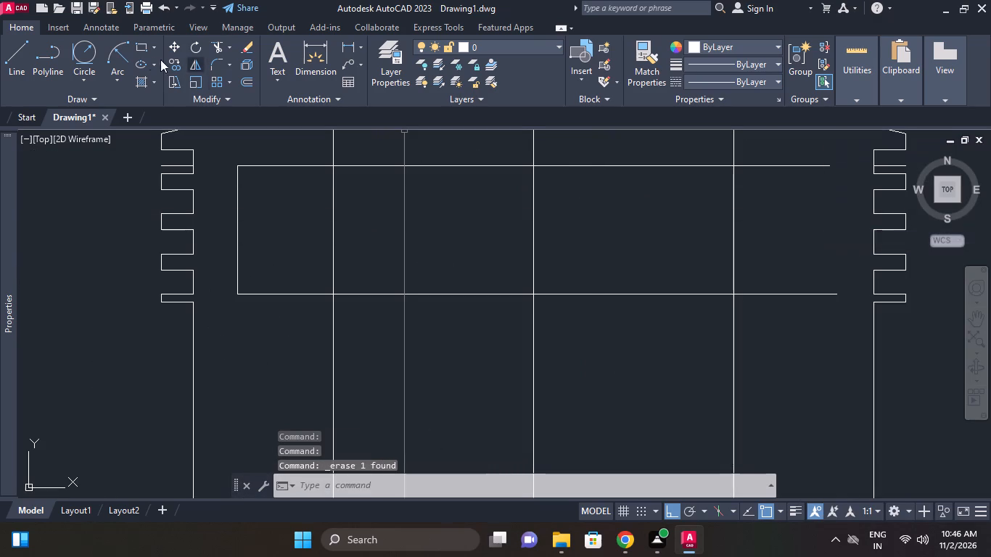
# Draw a vertical line from the cavity top line's right end down past the lower horizontal line.
pyautogui.click(14, 61)
pyautogui.click(831, 170)
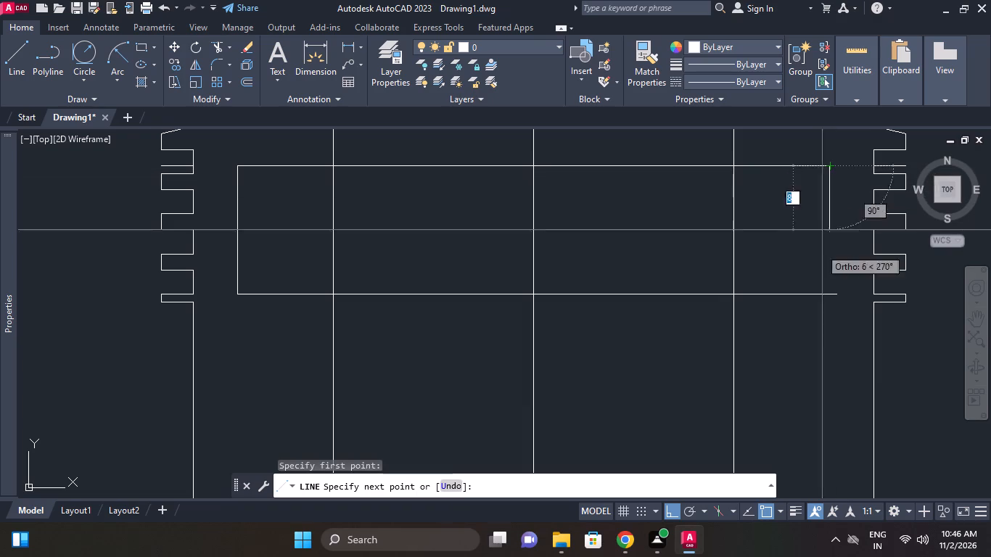
pyautogui.click(832, 386)
pyautogui.rightClick(863, 315)
pyautogui.click(889, 318)
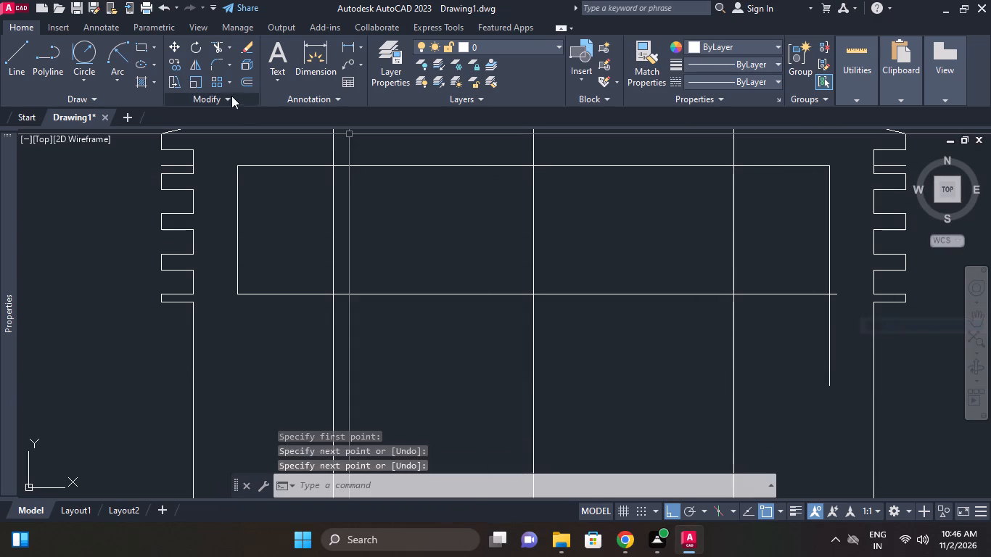
# Trim the horizontal and vertical overhangs at the upper cavity rectangle's lower-right corner.
pyautogui.click(218, 41)
pyautogui.rightClick(384, 178)
pyautogui.click(419, 187)
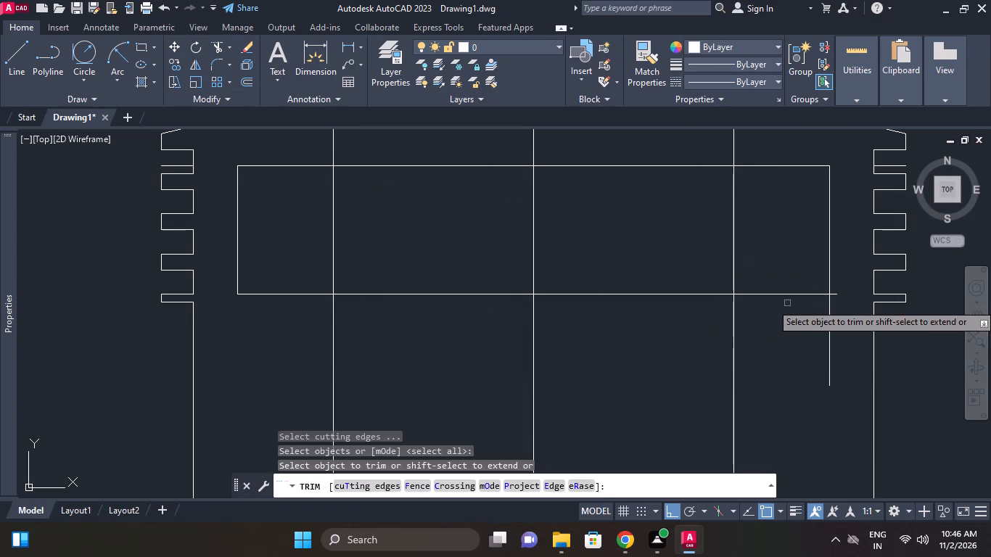
pyautogui.click(836, 294)
pyautogui.click(828, 315)
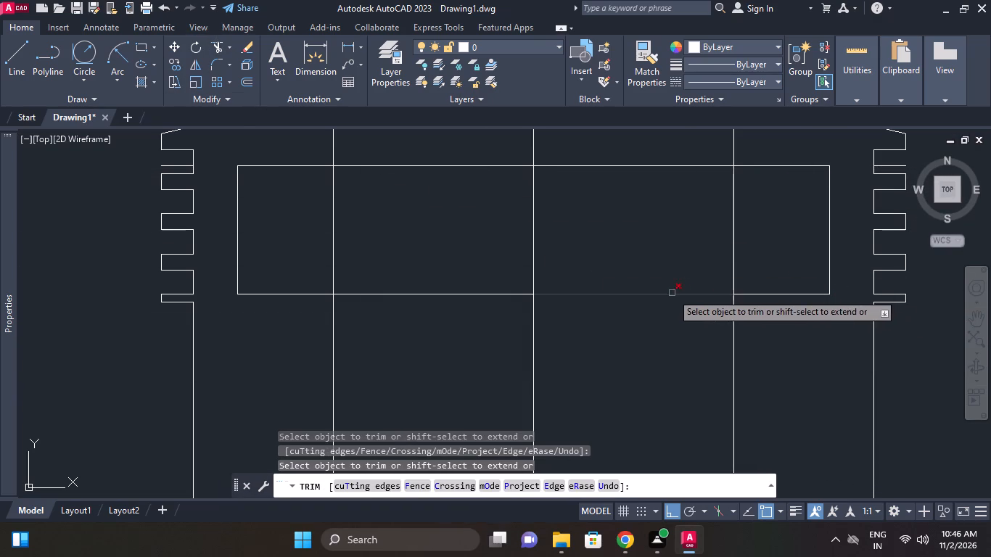
# Remove the upper cavity's lower horizontal line between the two inner vertical construction lines by trimming and erasing its segments.
pyautogui.click(672, 293)
pyautogui.click(453, 301)
pyautogui.click(437, 286)
pyautogui.rightClick(437, 249)
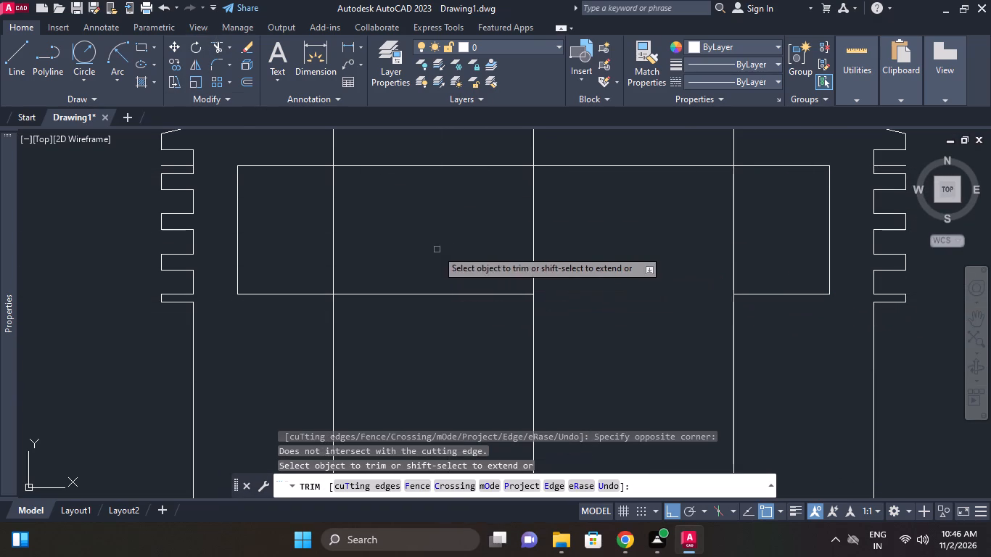
pyautogui.click(464, 273)
pyautogui.click(464, 293)
pyautogui.rightClick(428, 255)
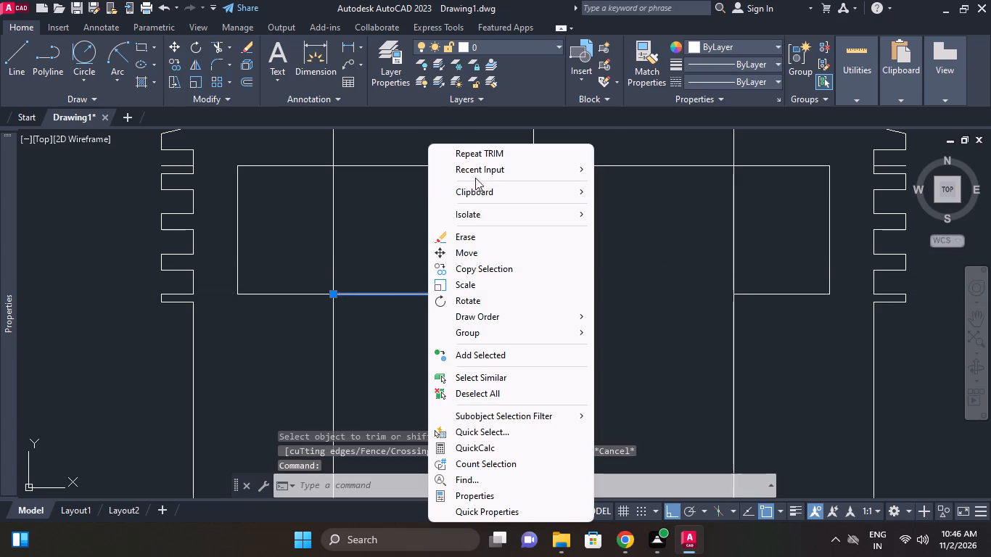
pyautogui.click(477, 242)
# Erase the two vertical construction lines on either side of the second piston view's centreline.
pyautogui.scroll(-3, 501, 291)
pyautogui.moveTo(552, 262); pyautogui.dragTo(556, 233, button='middle')
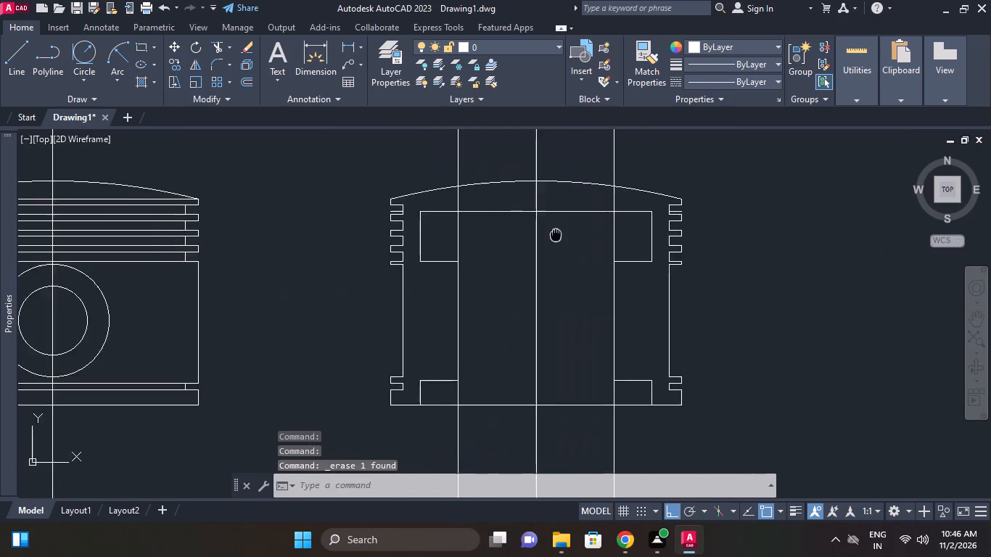
pyautogui.moveTo(556, 233); pyautogui.dragTo(556, 233, button='middle')
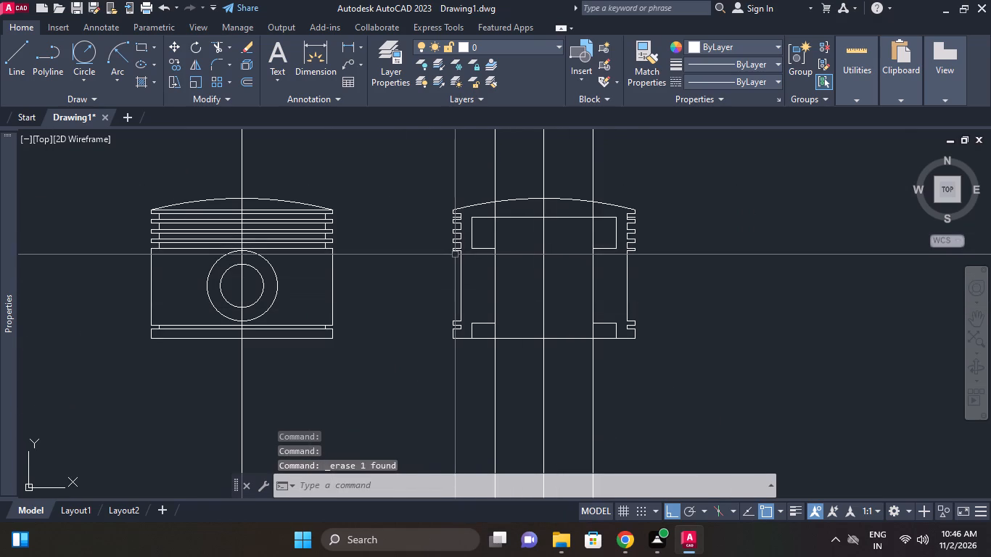
pyautogui.click(494, 228)
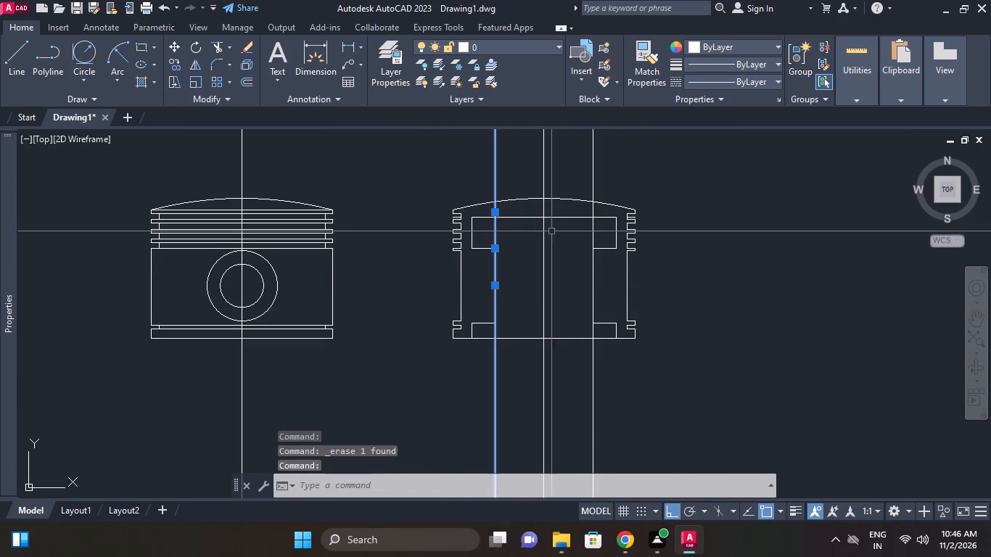
pyautogui.click(592, 229)
pyautogui.rightClick(657, 202)
pyautogui.click(710, 254)
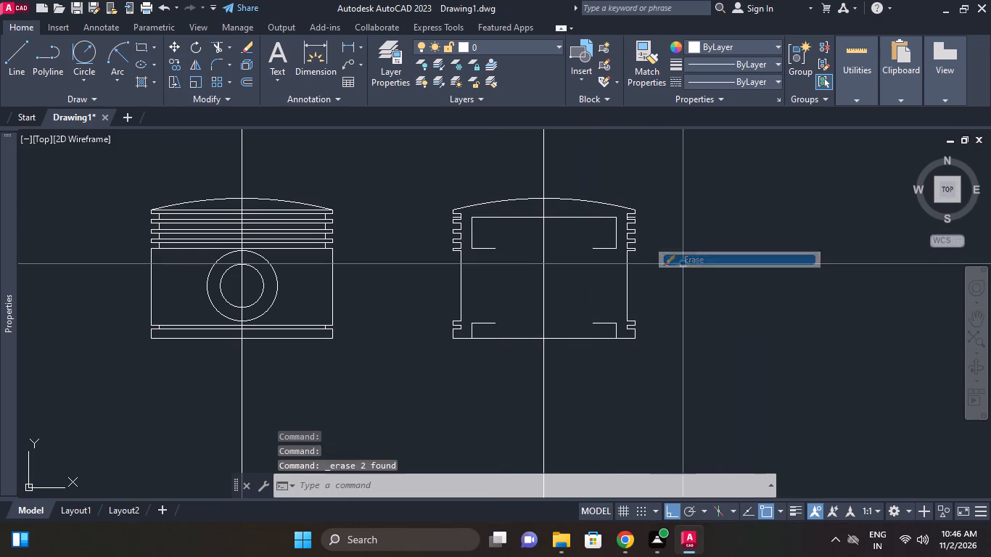
# Join the inner ends of the left lower and upper cavity ledges with a vertical line, erasing the stray horizontal segment at its top.
pyautogui.click(23, 70)
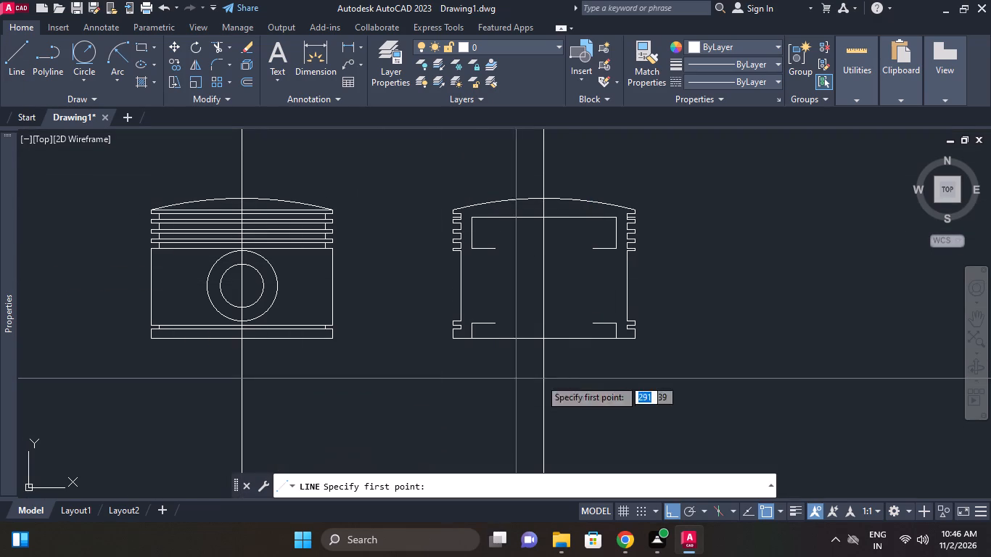
pyautogui.scroll(2, 524, 299)
pyautogui.click(450, 355)
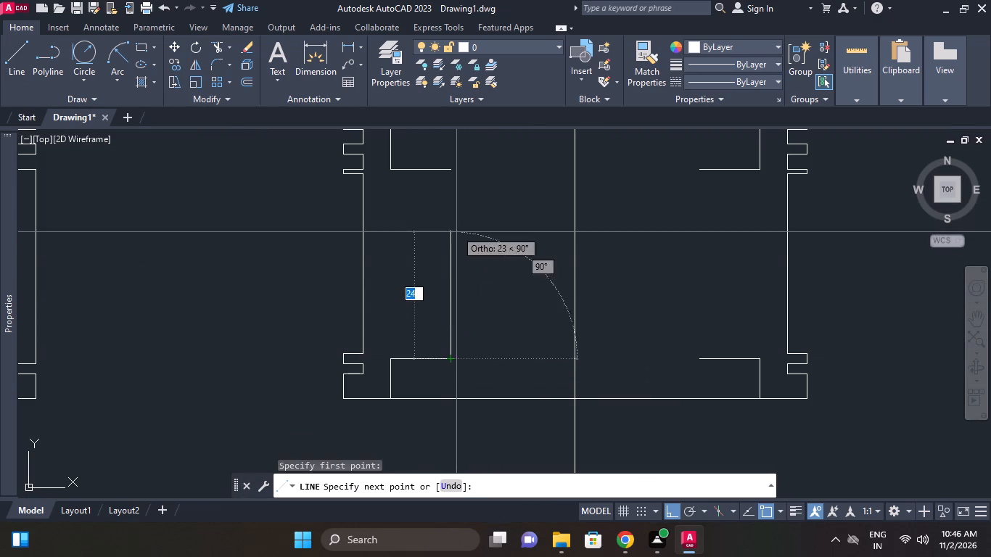
pyautogui.click(451, 170)
pyautogui.rightClick(465, 175)
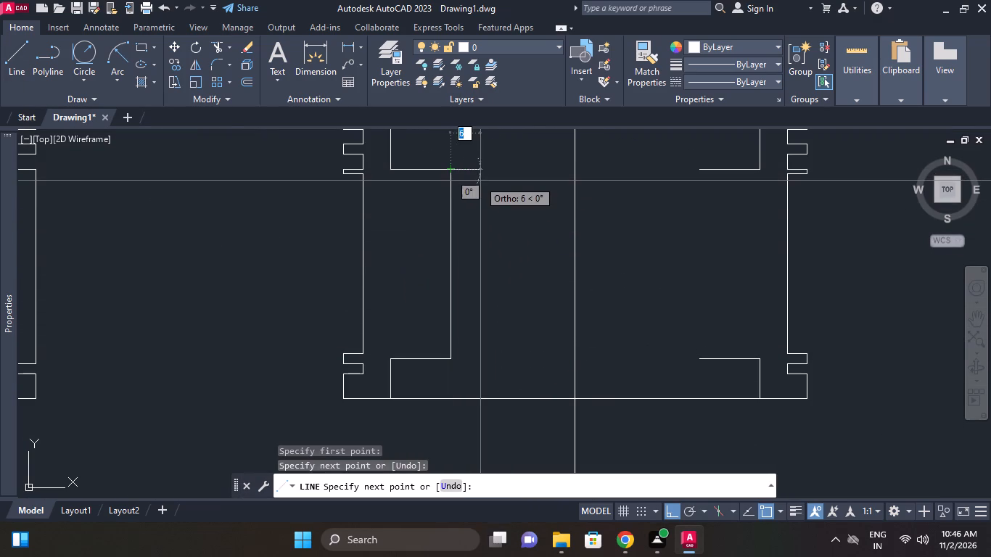
pyautogui.click(480, 181)
pyautogui.rightClick(480, 181)
pyautogui.click(514, 197)
pyautogui.scroll(1, 451, 181)
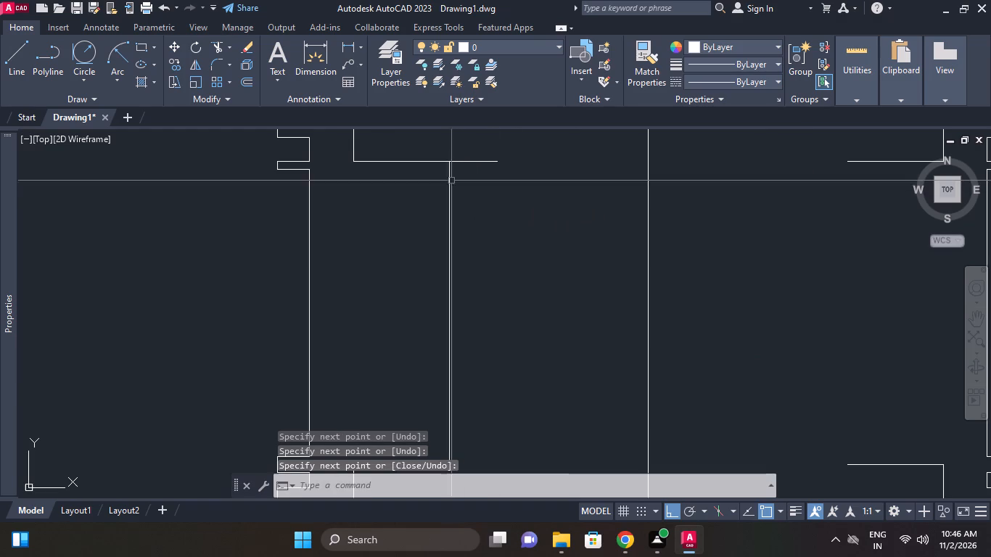
pyautogui.click(469, 170)
pyautogui.doubleClick(467, 163)
pyautogui.rightClick(525, 185)
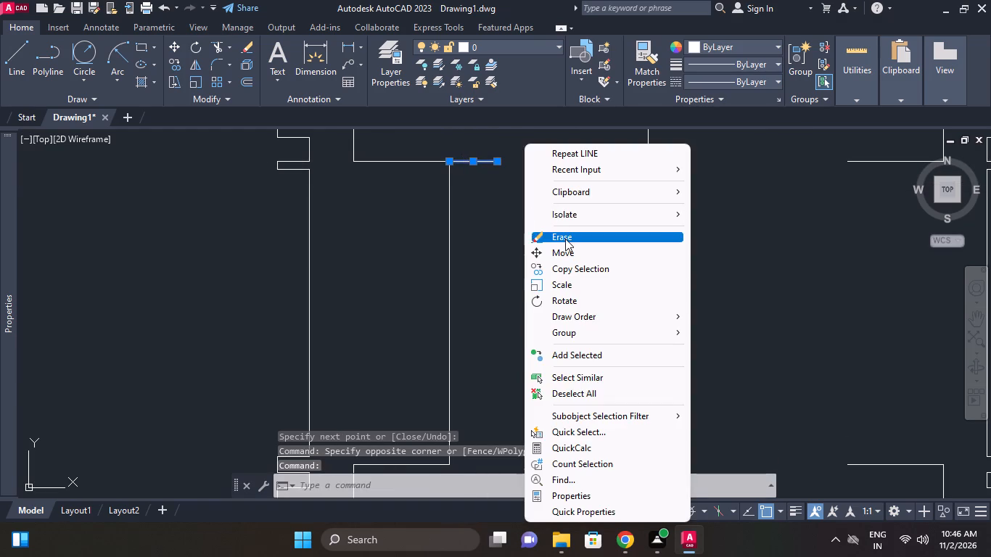
pyautogui.click(565, 239)
# Join the inner ends of the right lower and upper cavity ledges with a vertical line.
pyautogui.scroll(-3, 547, 215)
pyautogui.moveTo(601, 244); pyautogui.dragTo(577, 250, button='middle')
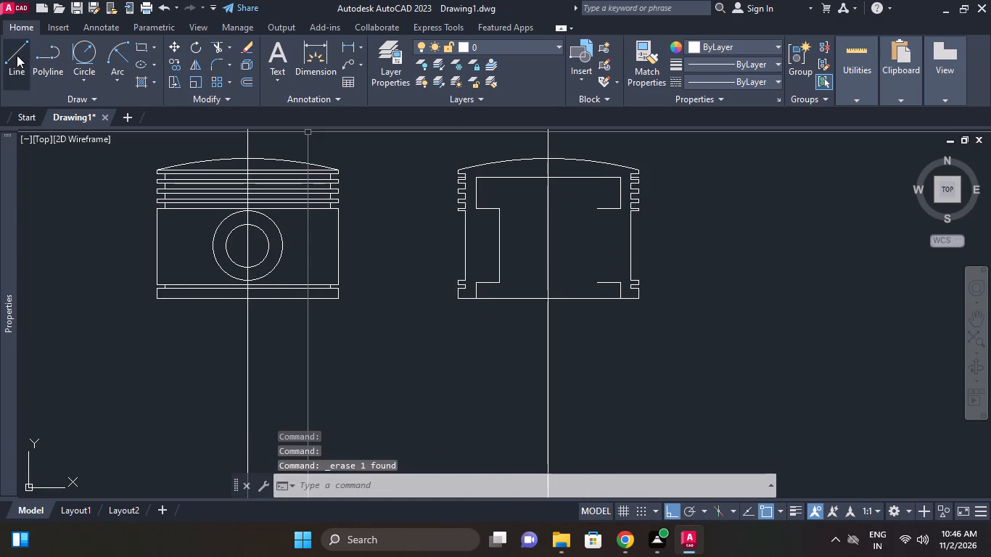
pyautogui.click(17, 55)
pyautogui.scroll(2, 630, 272)
pyautogui.click(543, 301)
pyautogui.moveTo(551, 218); pyautogui.dragTo(552, 345, button='middle')
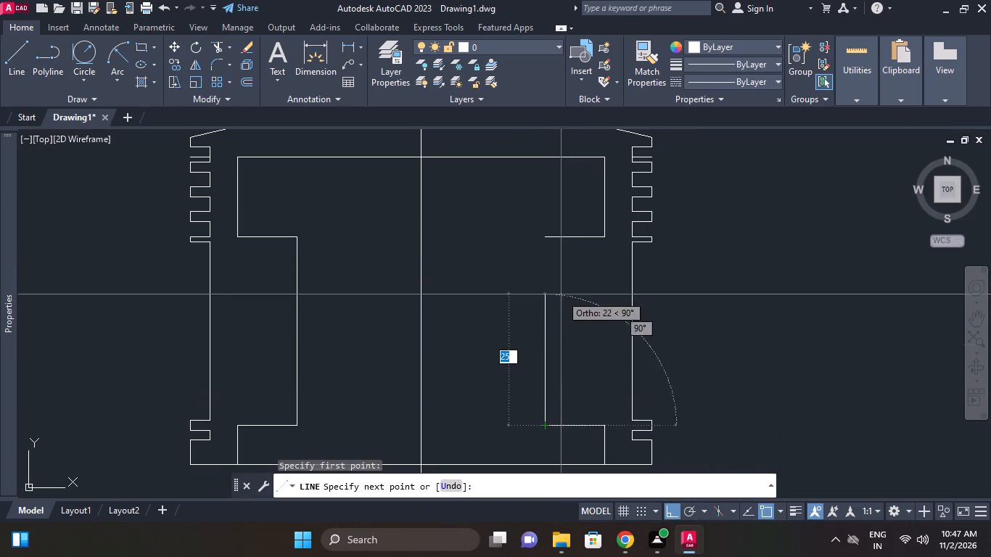
pyautogui.click(545, 239)
pyautogui.rightClick(545, 239)
pyautogui.click(590, 268)
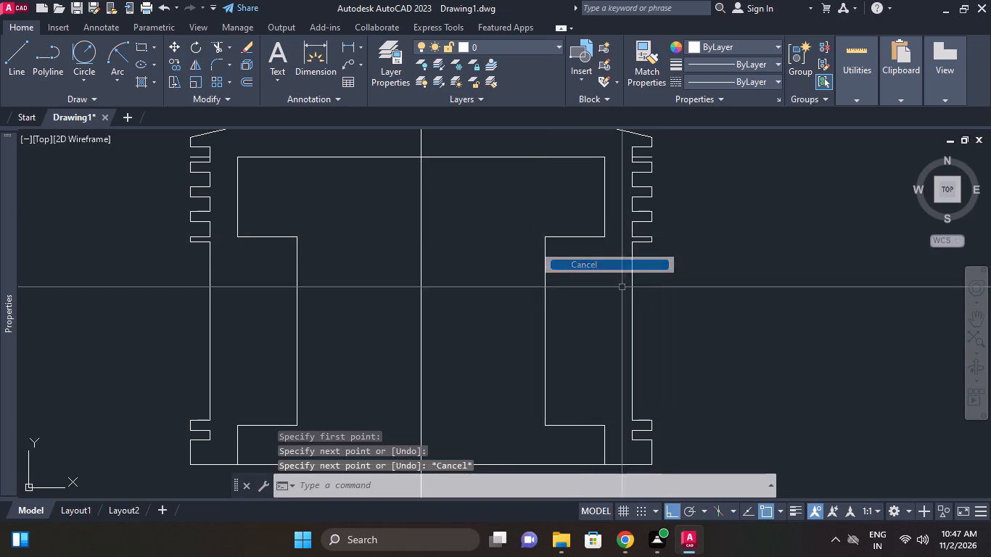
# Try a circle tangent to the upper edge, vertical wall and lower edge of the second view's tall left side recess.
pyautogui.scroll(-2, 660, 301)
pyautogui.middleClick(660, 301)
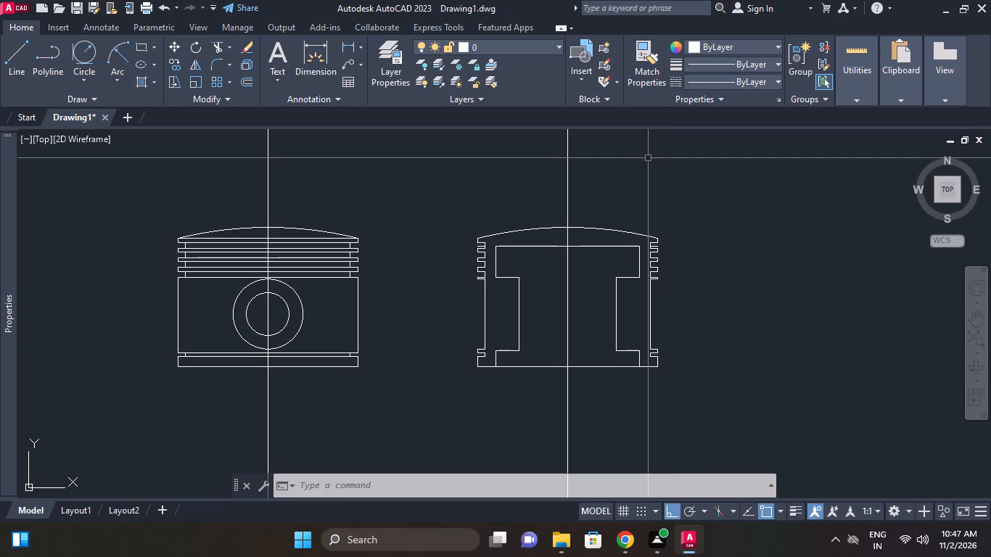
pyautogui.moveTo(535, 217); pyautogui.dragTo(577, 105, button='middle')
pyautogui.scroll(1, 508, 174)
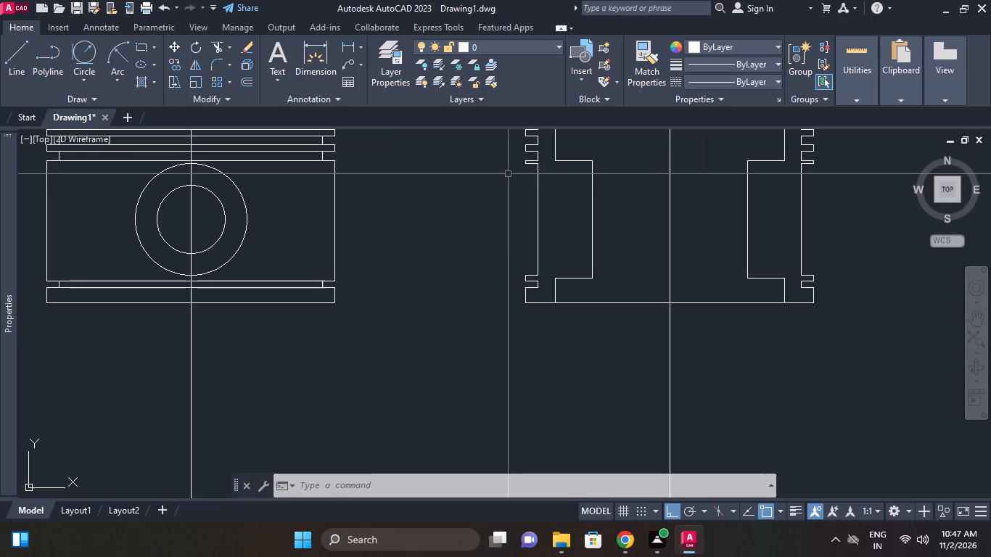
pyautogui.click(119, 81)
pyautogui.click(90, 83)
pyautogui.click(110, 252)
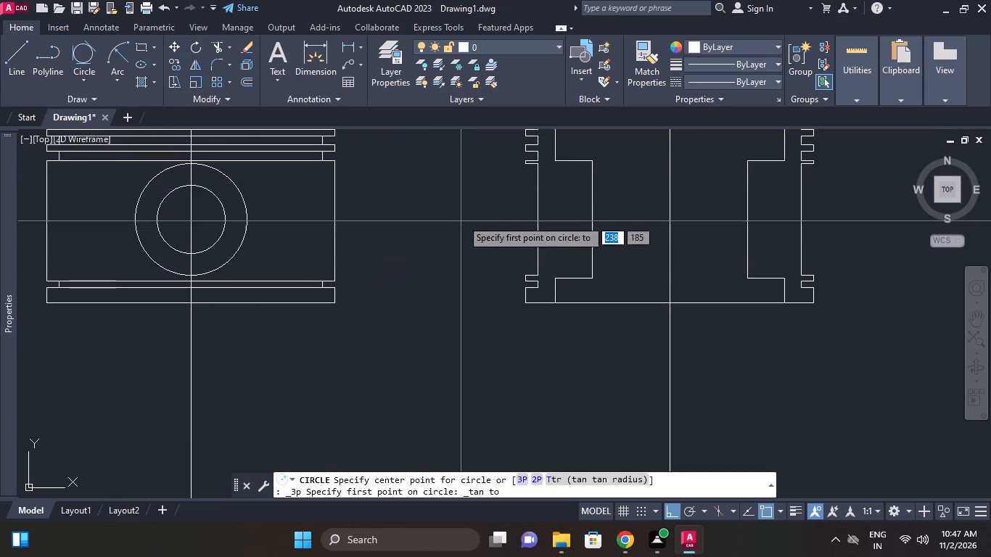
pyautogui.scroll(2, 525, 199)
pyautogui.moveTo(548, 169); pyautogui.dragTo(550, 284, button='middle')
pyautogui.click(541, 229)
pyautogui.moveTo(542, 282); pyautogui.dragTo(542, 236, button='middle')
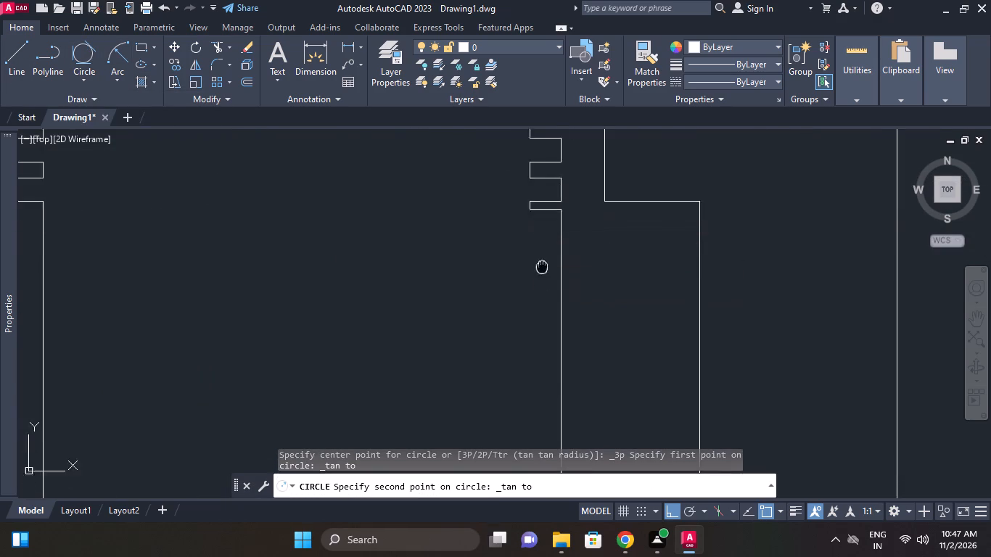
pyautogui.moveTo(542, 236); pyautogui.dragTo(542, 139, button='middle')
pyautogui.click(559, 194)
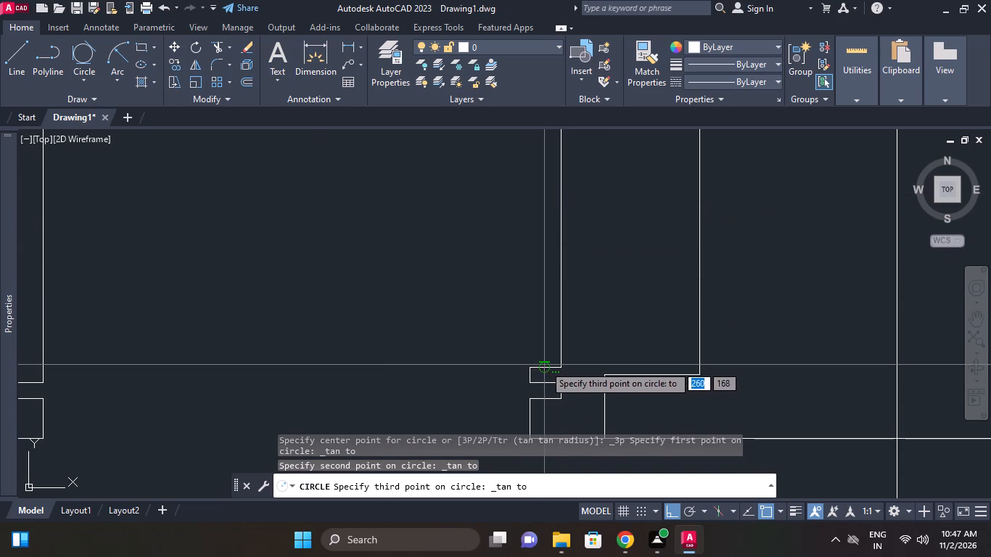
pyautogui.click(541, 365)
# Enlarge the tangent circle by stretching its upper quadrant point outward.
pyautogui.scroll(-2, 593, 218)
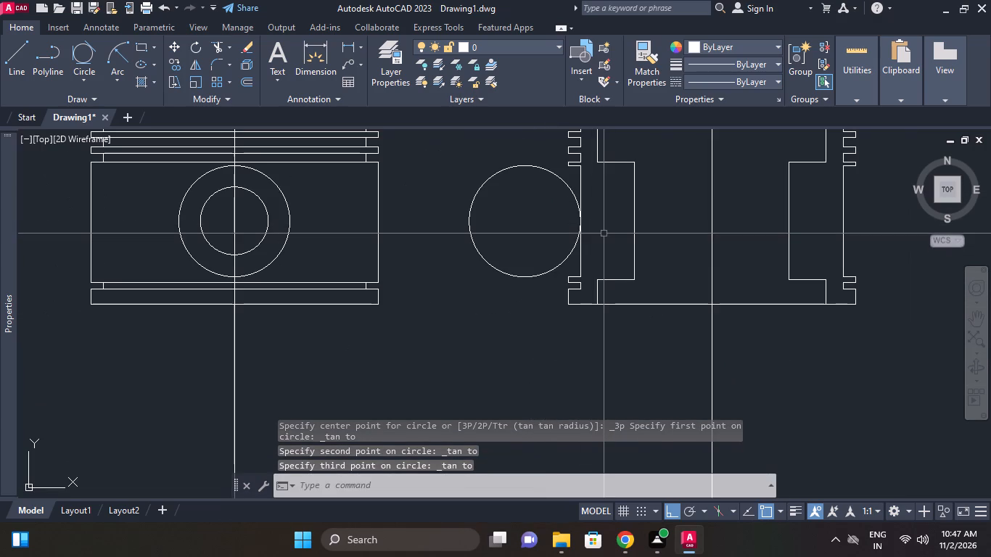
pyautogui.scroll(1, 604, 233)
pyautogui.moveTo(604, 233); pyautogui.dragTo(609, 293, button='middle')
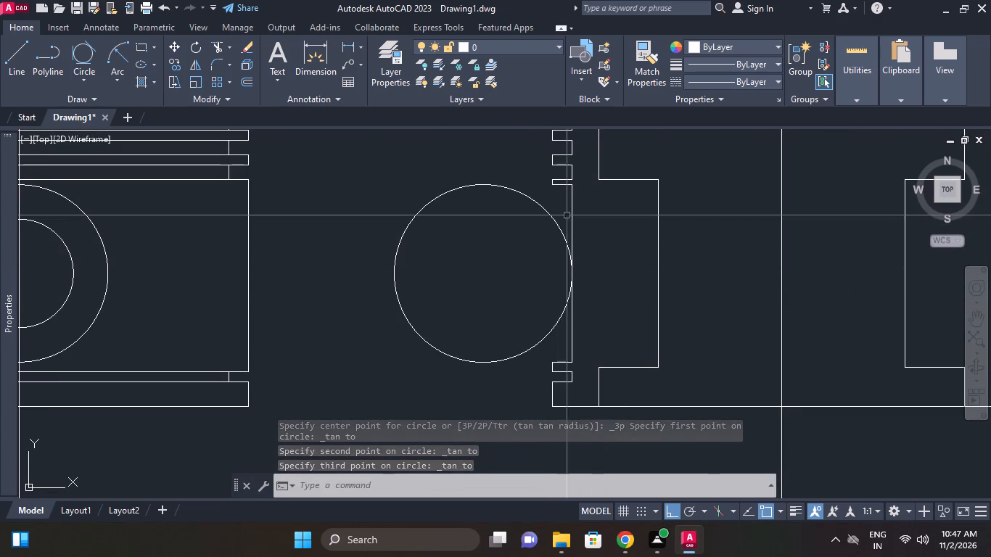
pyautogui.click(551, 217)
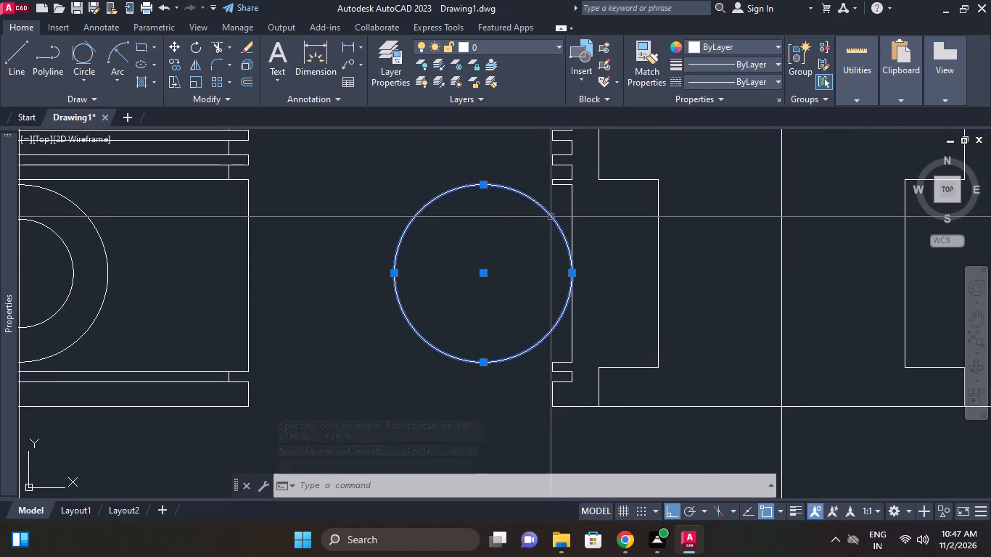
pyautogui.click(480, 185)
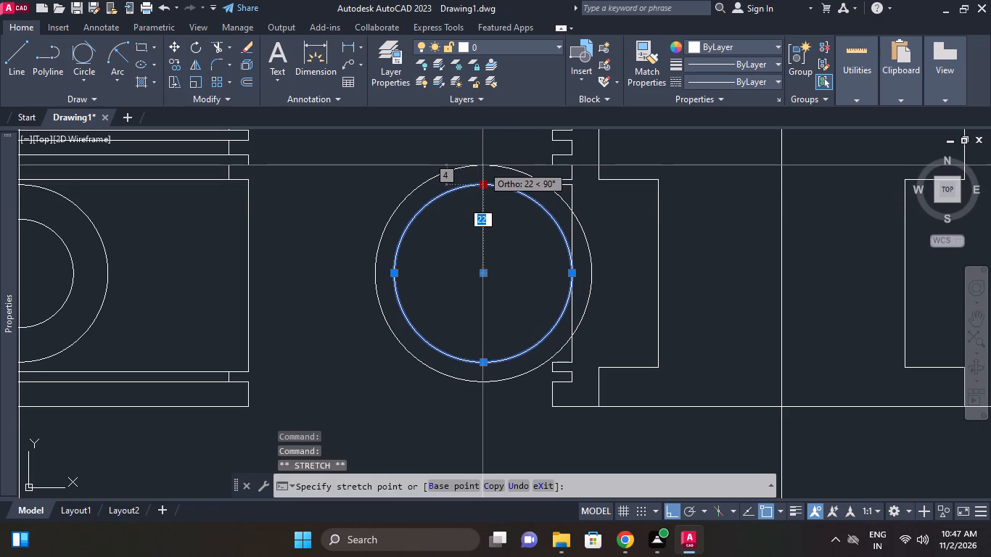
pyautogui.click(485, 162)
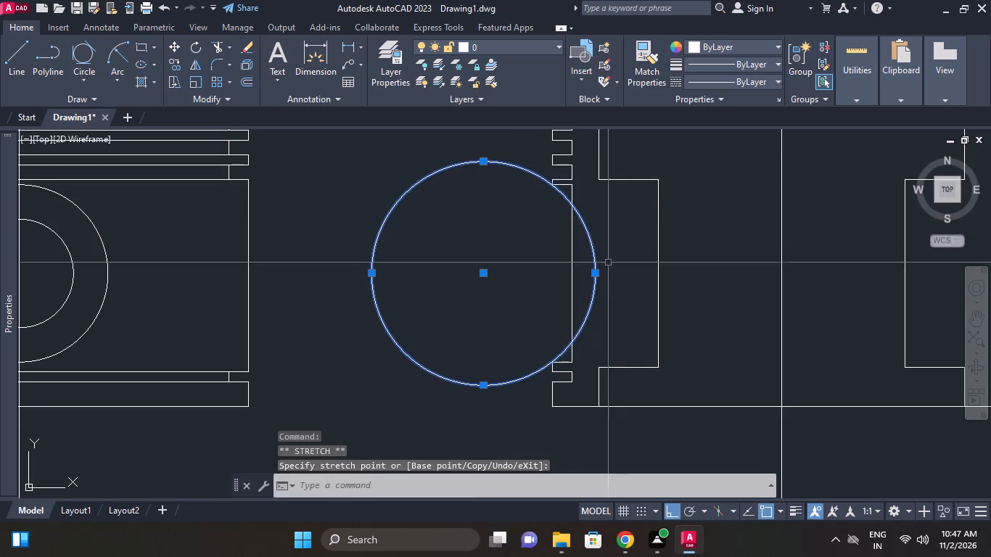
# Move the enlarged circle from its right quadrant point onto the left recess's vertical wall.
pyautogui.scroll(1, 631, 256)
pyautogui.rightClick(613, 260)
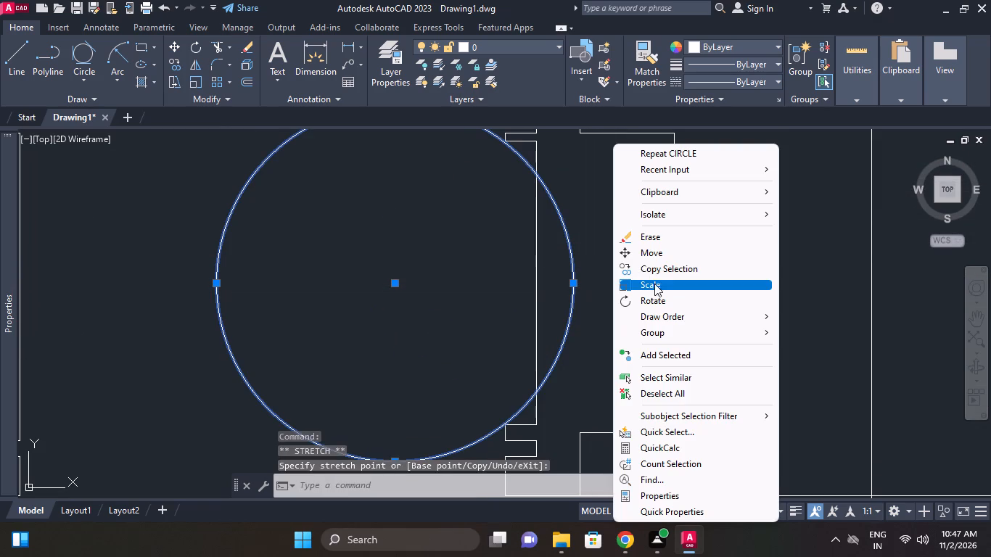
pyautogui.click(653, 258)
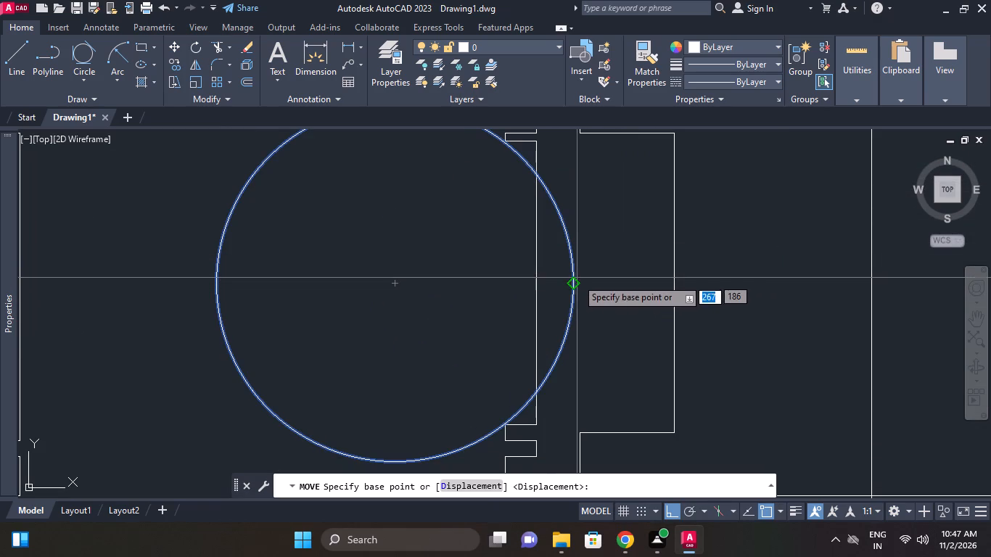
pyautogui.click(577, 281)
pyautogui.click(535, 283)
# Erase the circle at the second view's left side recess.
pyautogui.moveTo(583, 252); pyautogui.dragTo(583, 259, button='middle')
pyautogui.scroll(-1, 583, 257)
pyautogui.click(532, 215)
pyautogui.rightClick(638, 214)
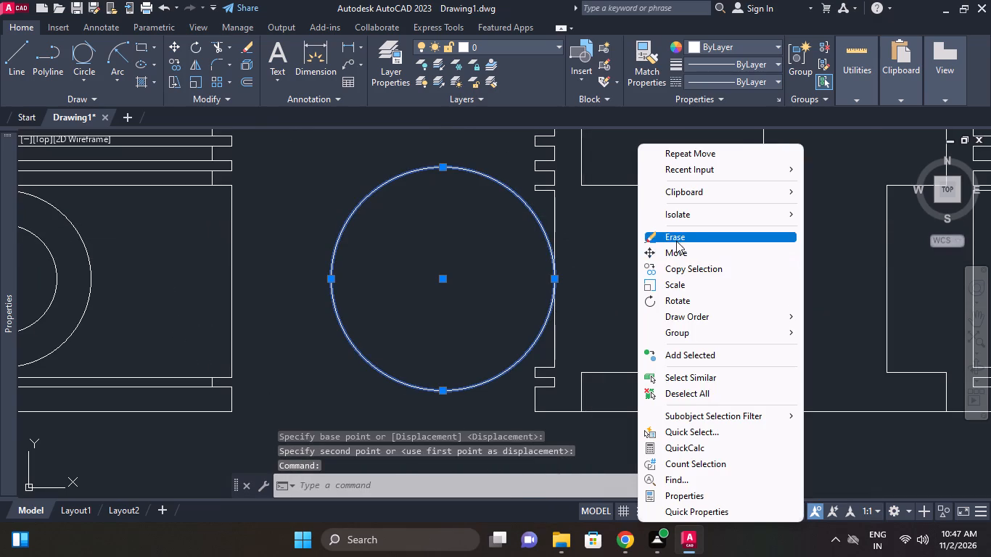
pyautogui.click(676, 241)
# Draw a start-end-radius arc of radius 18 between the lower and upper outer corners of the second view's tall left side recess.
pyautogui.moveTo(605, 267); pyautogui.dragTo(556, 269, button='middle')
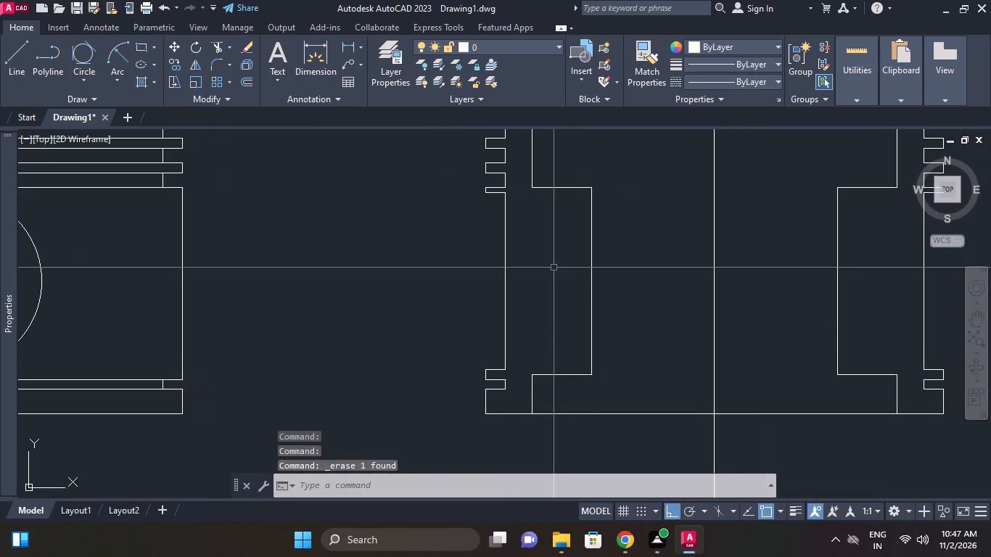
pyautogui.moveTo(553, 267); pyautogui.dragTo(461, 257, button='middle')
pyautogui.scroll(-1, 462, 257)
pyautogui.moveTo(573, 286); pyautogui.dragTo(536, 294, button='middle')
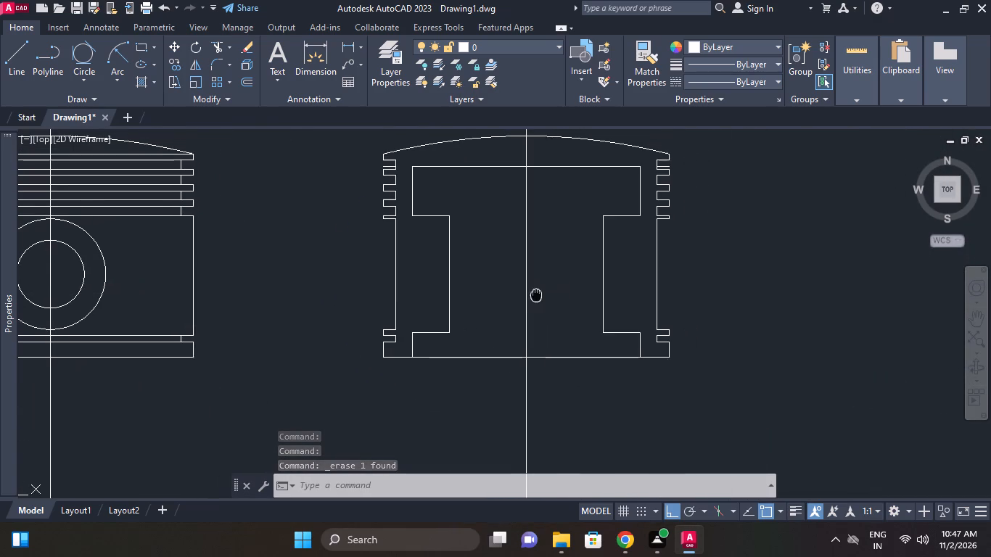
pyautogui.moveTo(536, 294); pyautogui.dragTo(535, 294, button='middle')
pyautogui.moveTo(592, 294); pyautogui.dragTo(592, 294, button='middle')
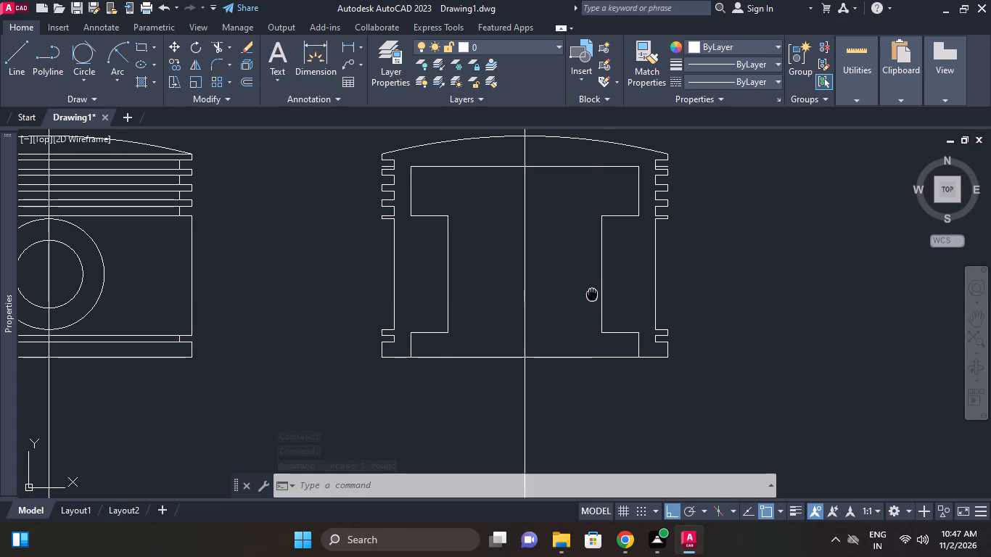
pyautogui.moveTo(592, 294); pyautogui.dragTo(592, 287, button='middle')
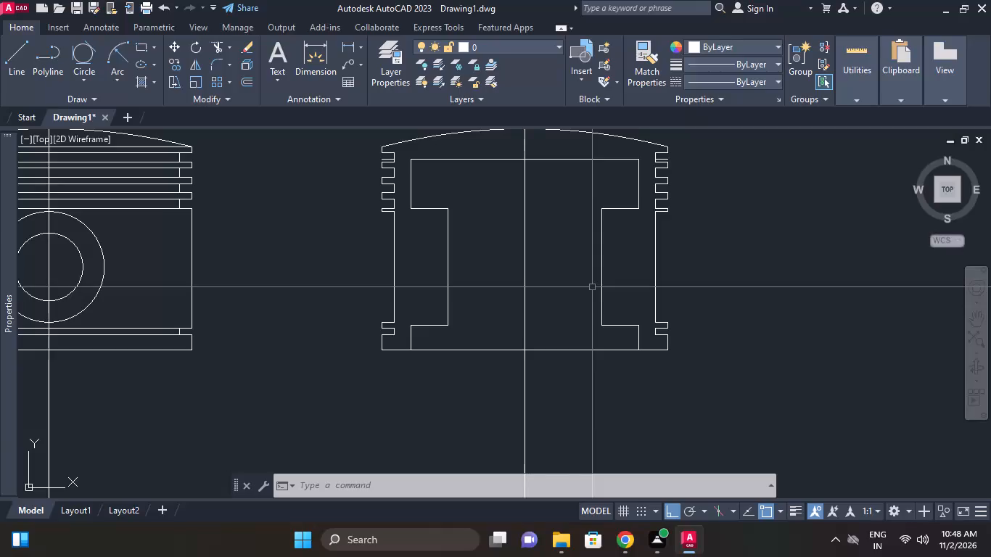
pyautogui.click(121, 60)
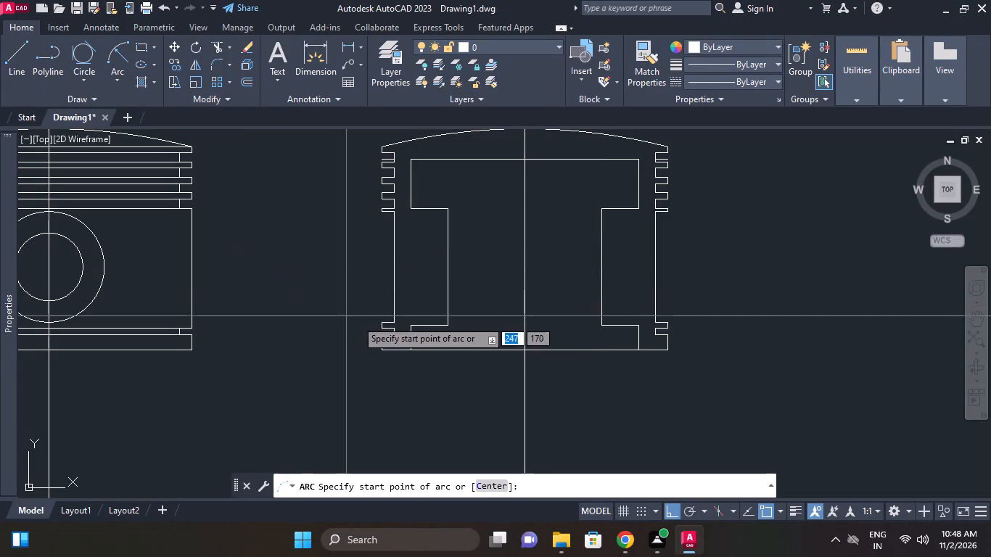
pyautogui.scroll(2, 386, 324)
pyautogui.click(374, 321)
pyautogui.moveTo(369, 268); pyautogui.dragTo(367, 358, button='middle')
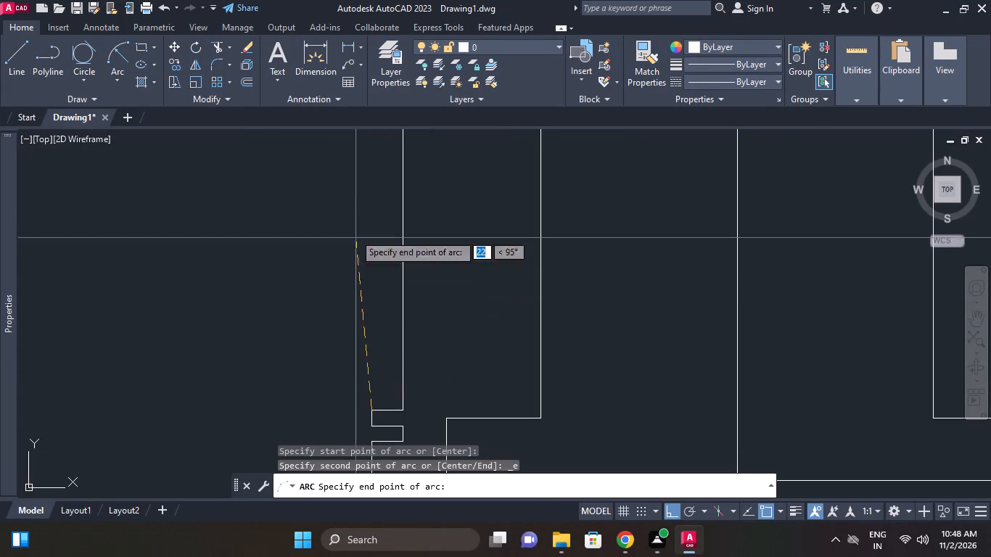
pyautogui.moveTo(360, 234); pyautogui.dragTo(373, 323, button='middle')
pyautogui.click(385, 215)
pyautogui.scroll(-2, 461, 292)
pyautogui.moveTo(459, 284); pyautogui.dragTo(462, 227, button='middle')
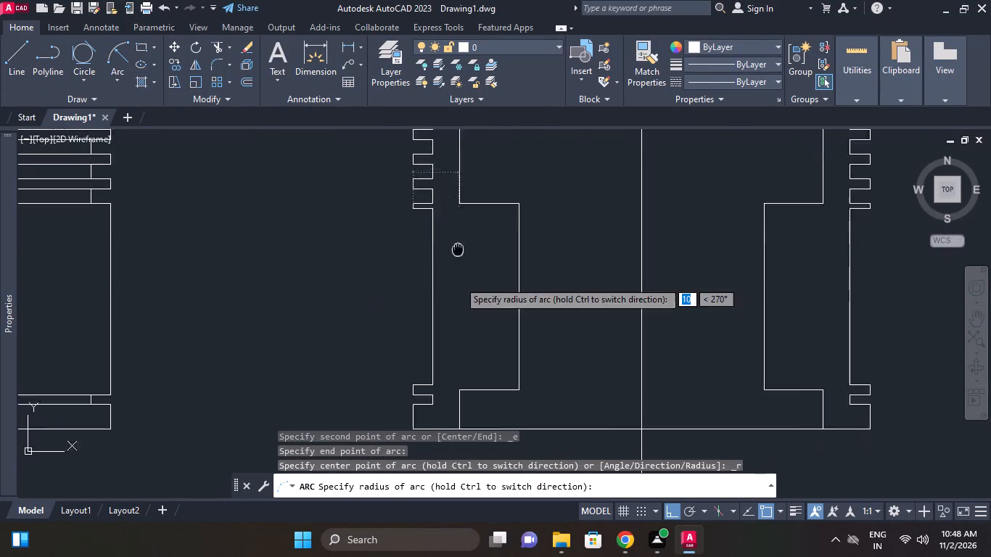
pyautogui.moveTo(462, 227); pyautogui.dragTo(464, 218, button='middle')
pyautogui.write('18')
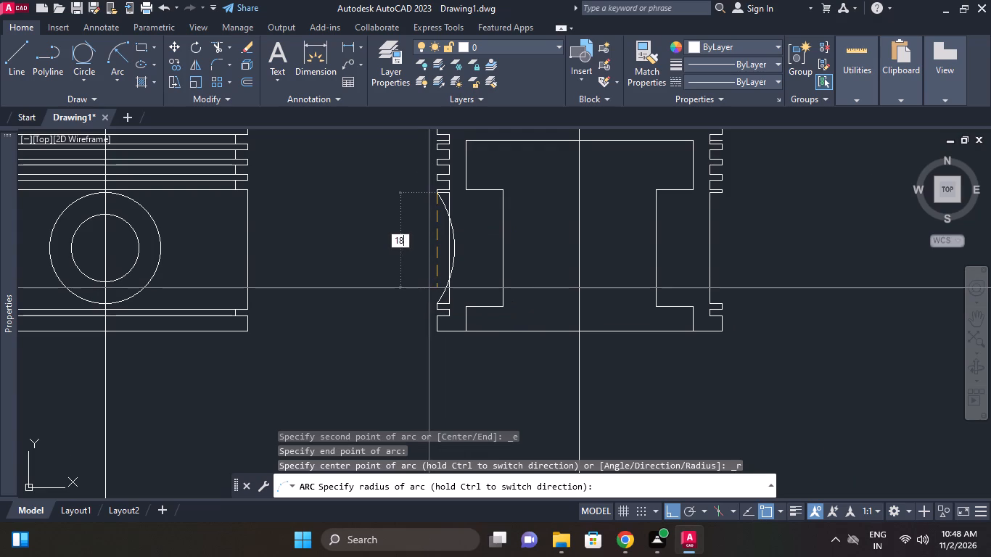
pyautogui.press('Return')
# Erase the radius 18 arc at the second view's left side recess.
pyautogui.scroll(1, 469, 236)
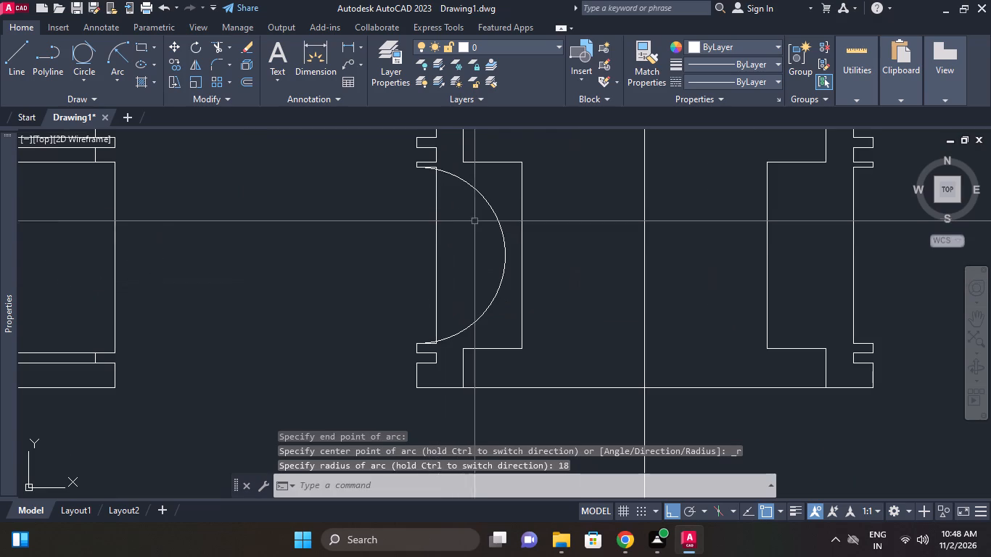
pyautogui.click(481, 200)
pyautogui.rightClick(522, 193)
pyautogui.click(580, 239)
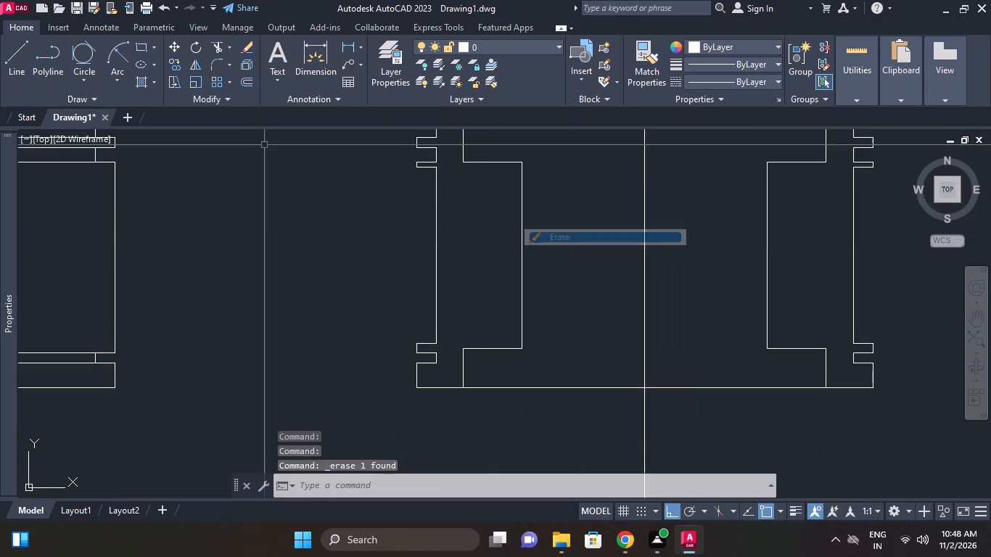
# Draw a start-end-direction arc from the left recess's lower outer corner to its upper one, with Ortho off, bulging inward near the vertical wall.
pyautogui.click(127, 84)
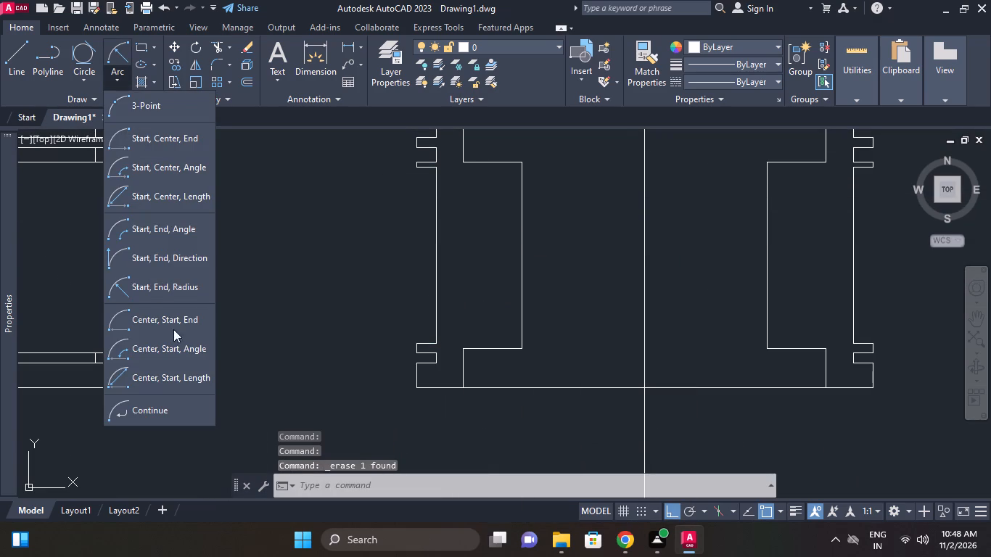
pyautogui.click(184, 254)
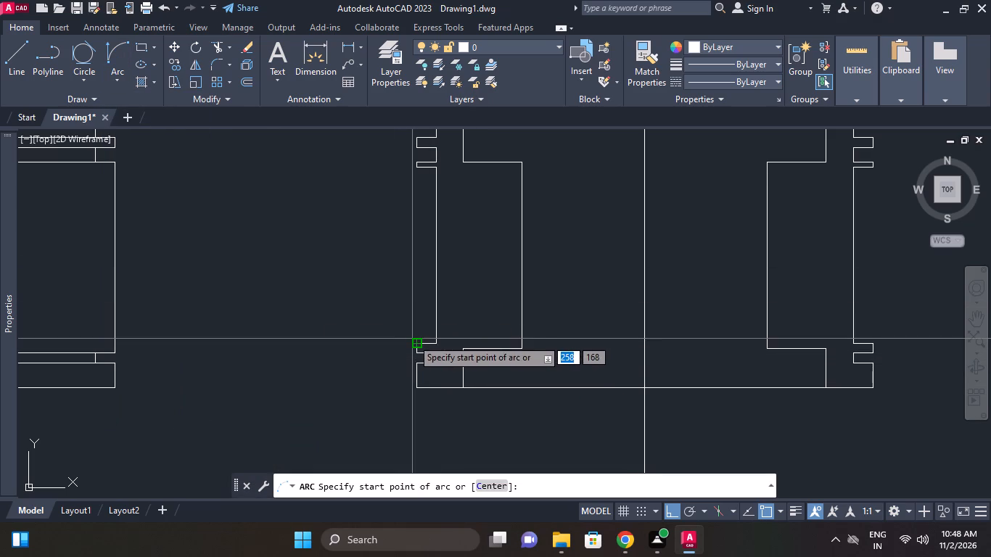
pyautogui.click(414, 342)
pyautogui.click(419, 169)
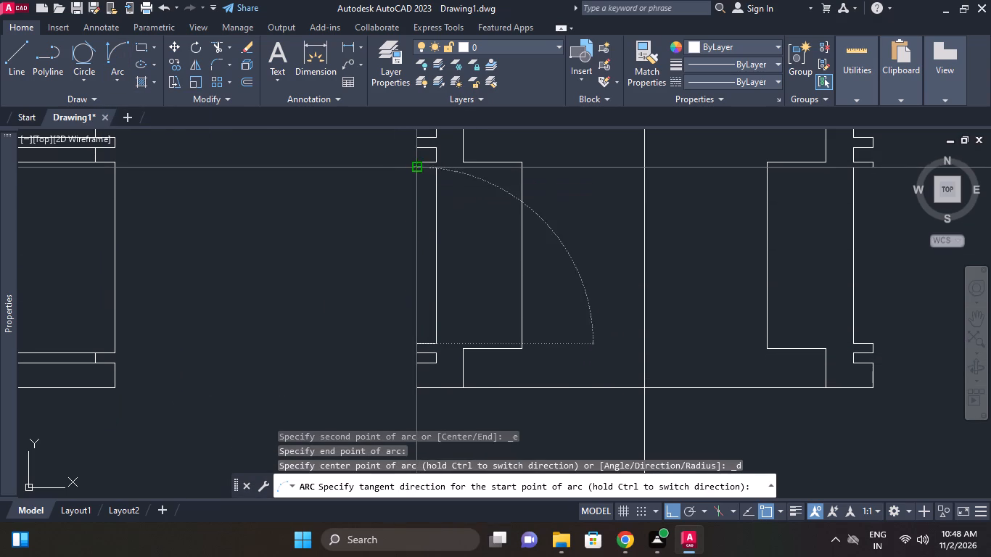
pyautogui.scroll(1, 448, 216)
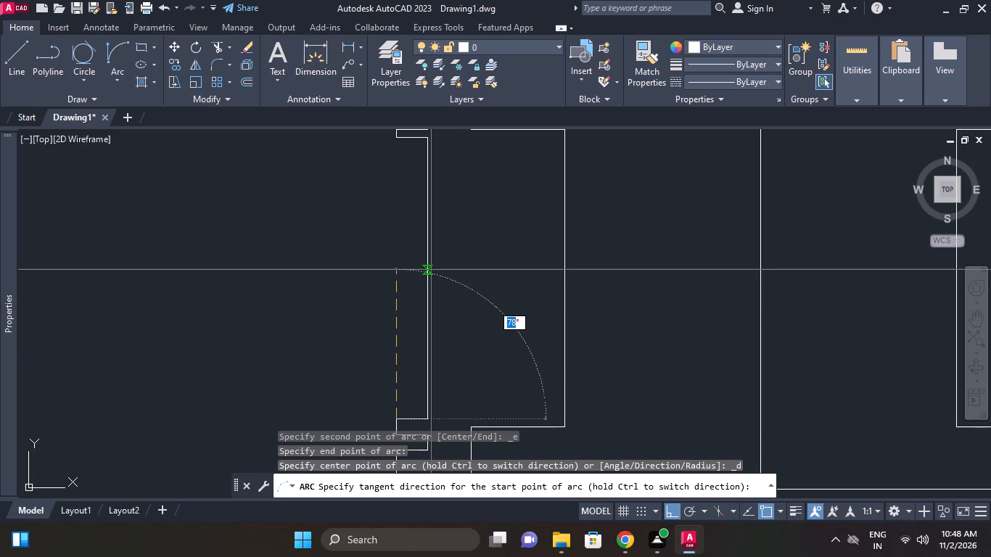
pyautogui.press('F8')
pyautogui.scroll(2, 453, 271)
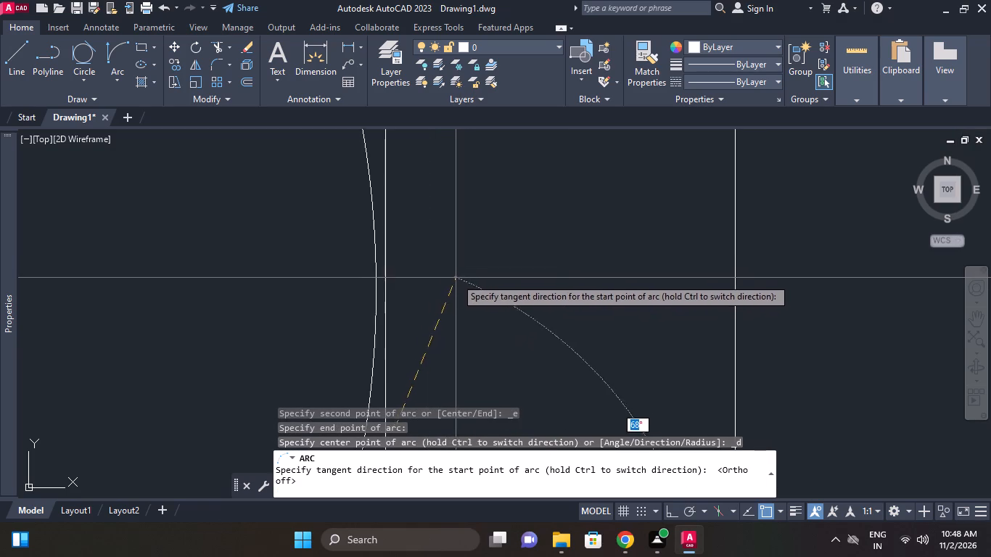
pyautogui.click(472, 291)
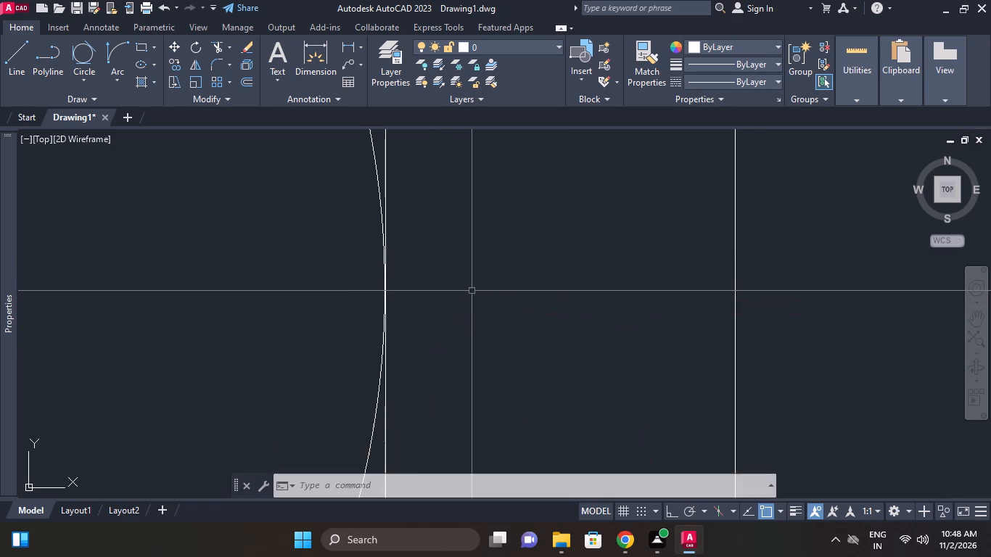
# Stretch the new arc's middle grip onto the midpoint of the left recess's vertical wall, and deselect the arc.
pyautogui.scroll(5, 377, 278)
pyautogui.click(386, 284)
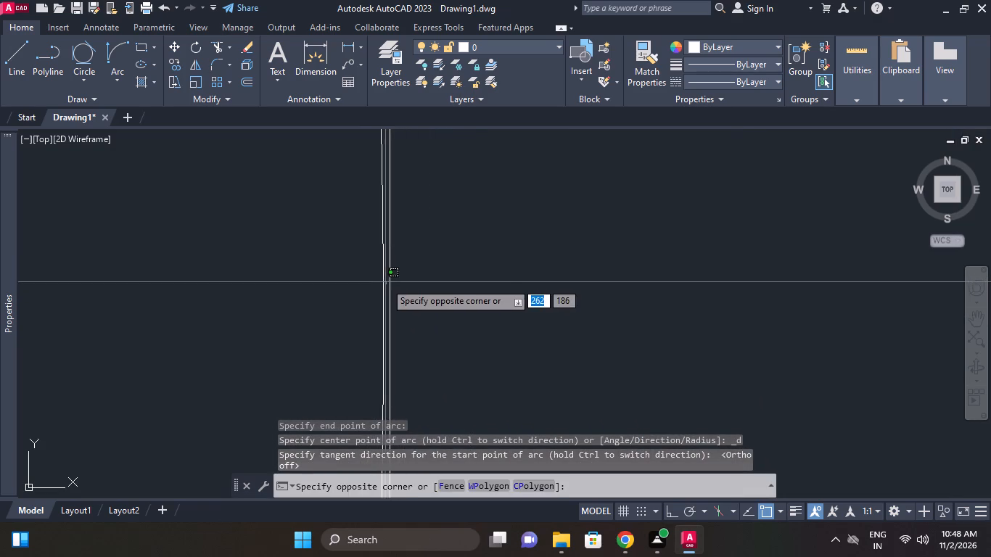
pyautogui.click(374, 273)
pyautogui.scroll(-1, 422, 293)
pyautogui.scroll(2, 395, 313)
pyautogui.click(398, 315)
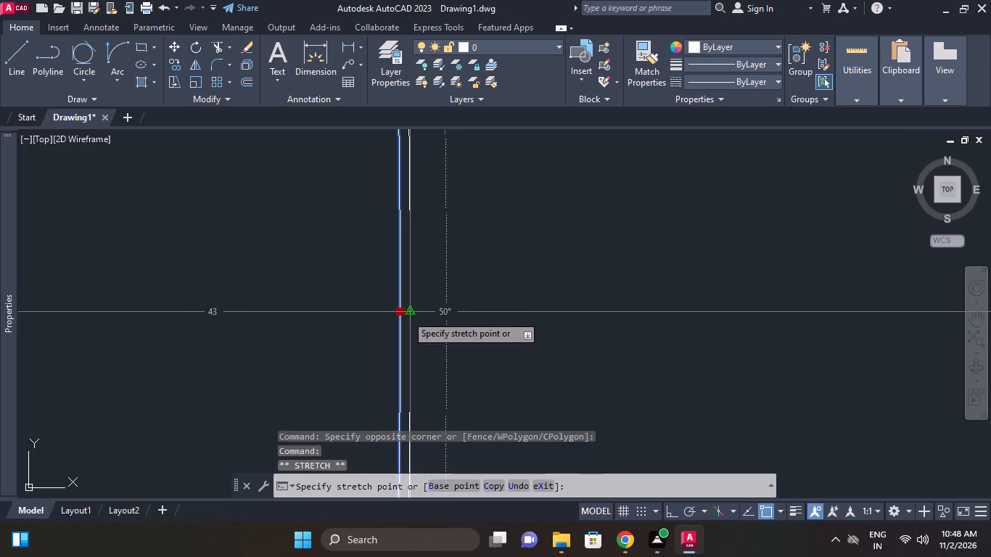
pyautogui.click(413, 315)
pyautogui.scroll(-9, 421, 302)
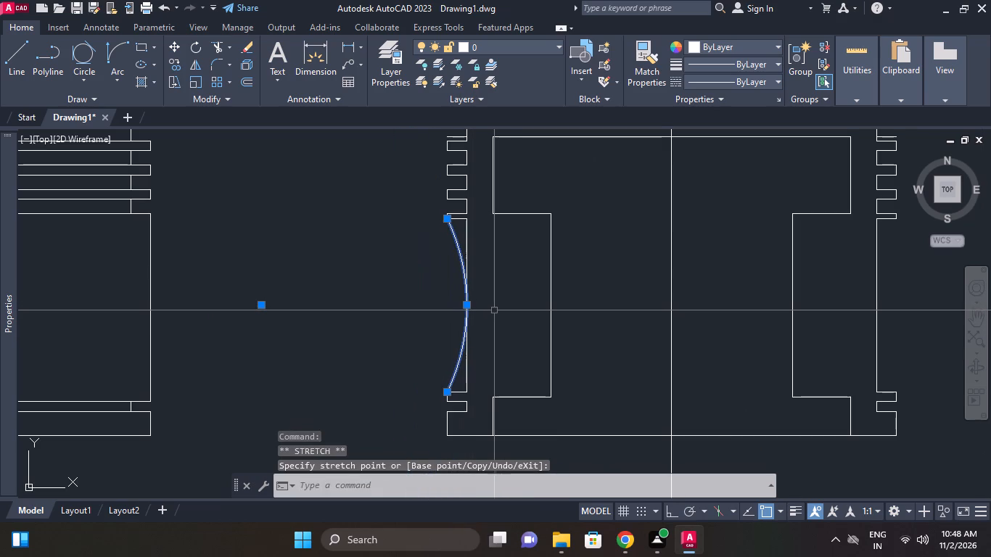
pyautogui.rightClick(556, 277)
pyautogui.click(615, 331)
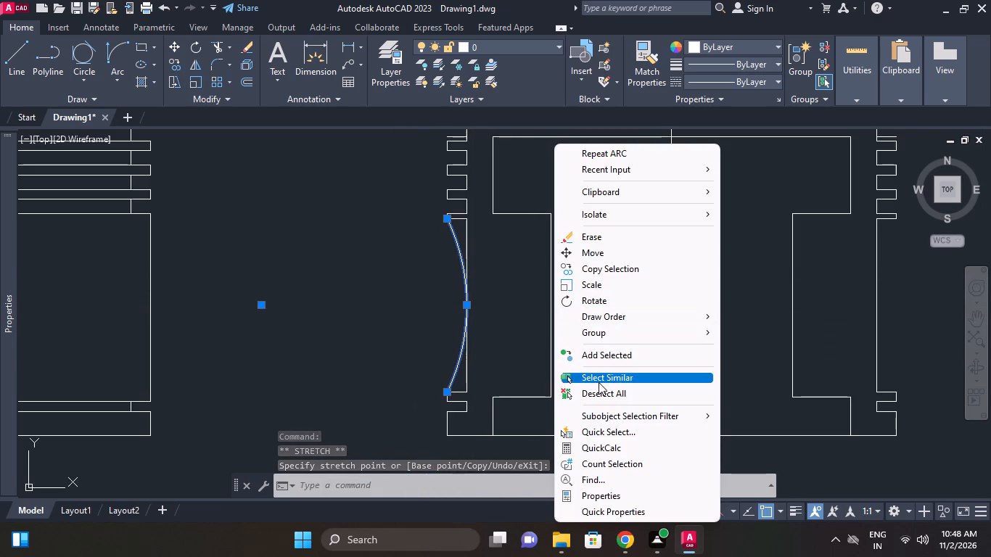
pyautogui.click(601, 396)
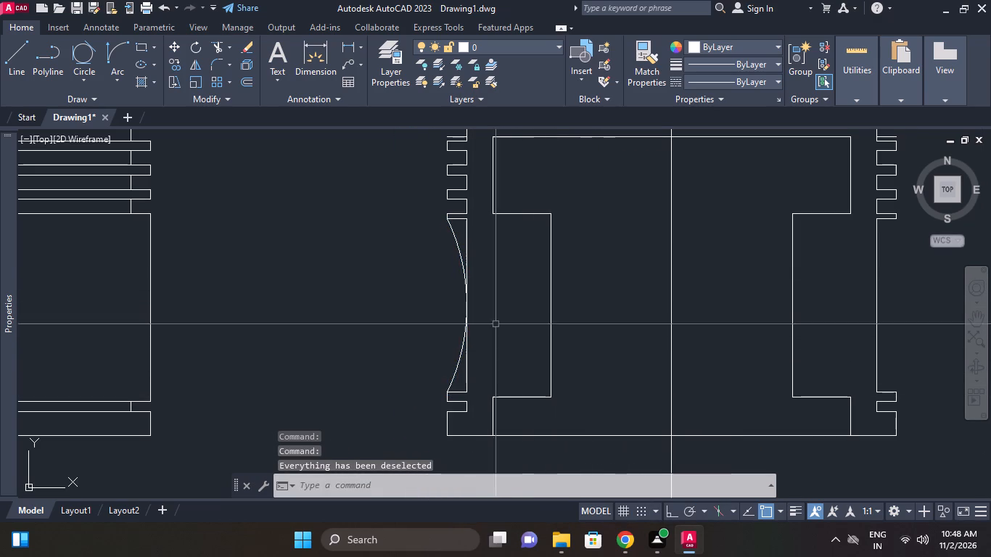
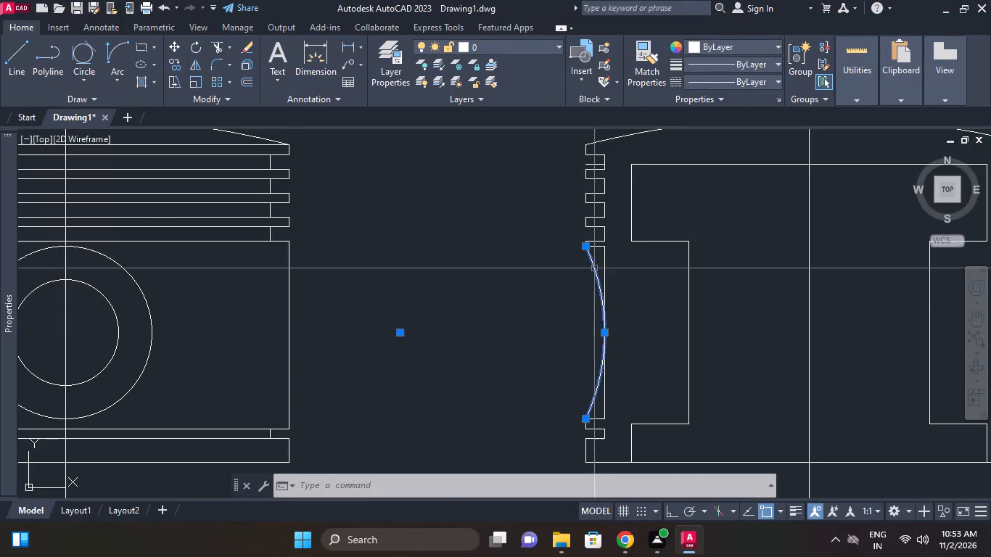
# Mirror the left recess arc about the second view's vertical centreline to the right recess, keeping the source arc.
pyautogui.scroll(-1, 663, 318)
pyautogui.moveTo(596, 304); pyautogui.dragTo(573, 297, button='middle')
pyautogui.write('mi')
pyautogui.press('space')
pyautogui.click(733, 189)
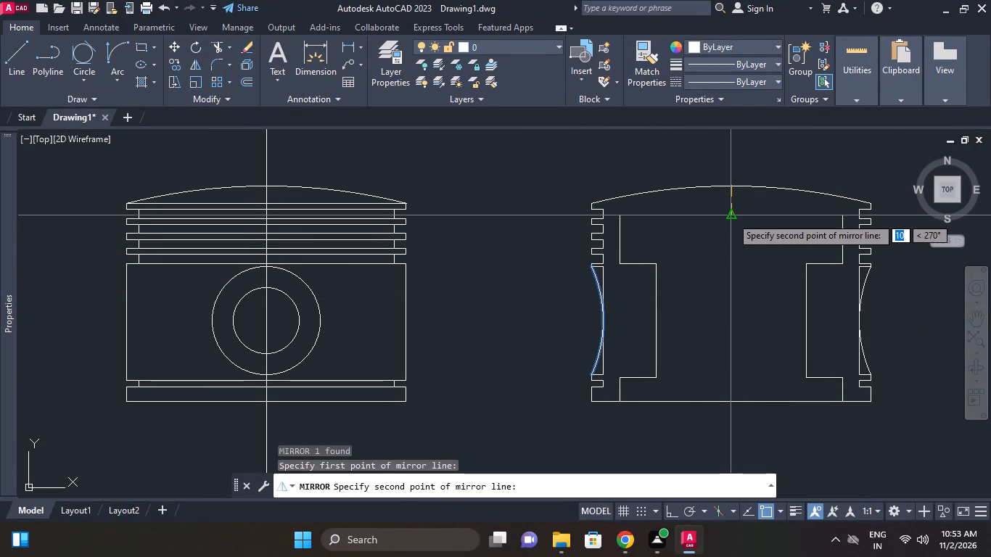
pyautogui.click(731, 217)
pyautogui.moveTo(773, 270); pyautogui.dragTo(731, 217)
pyautogui.scroll(-1, 739, 263)
pyautogui.moveTo(665, 265); pyautogui.dragTo(626, 265, button='middle')
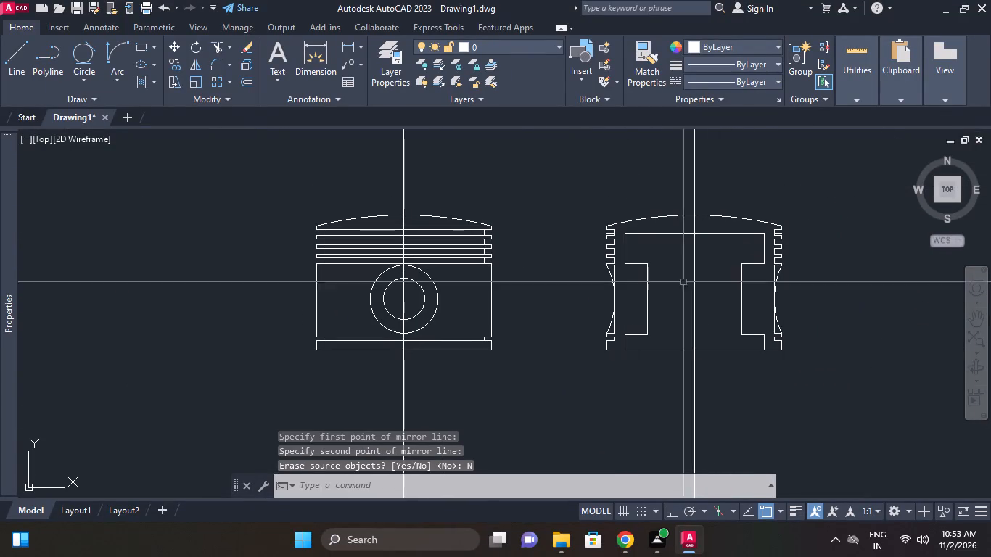
pyautogui.moveTo(754, 292); pyautogui.dragTo(731, 291, button='middle')
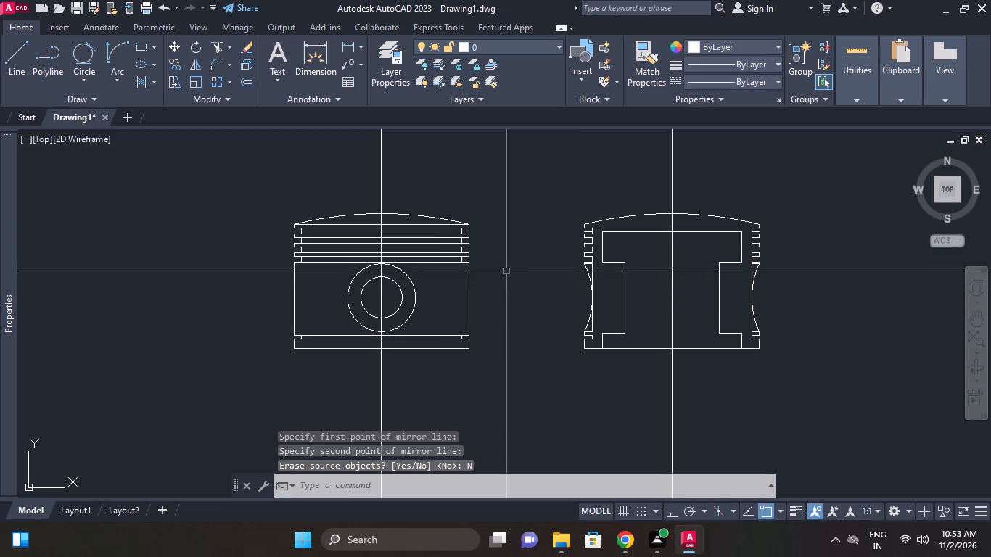
# Draw two horizontal construction lines through the bottom and top quadrants of the first view's inner pin circle, extending across the second view.
pyautogui.click(79, 85)
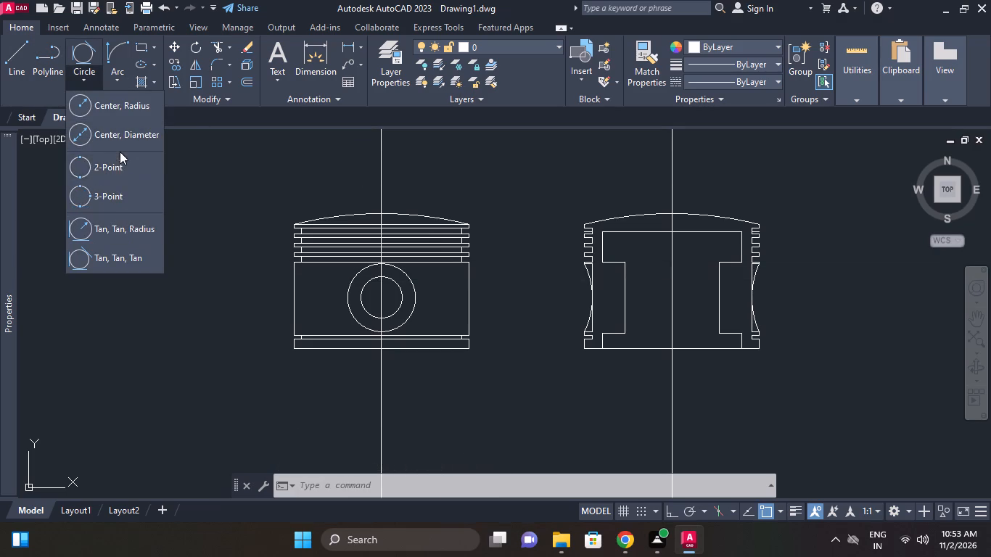
pyautogui.click(44, 107)
pyautogui.click(76, 99)
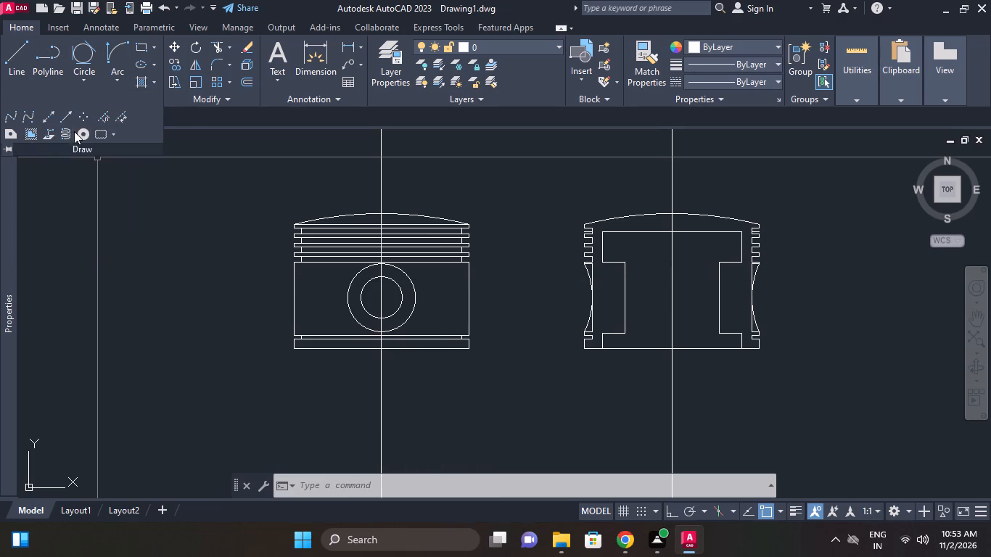
pyautogui.click(49, 112)
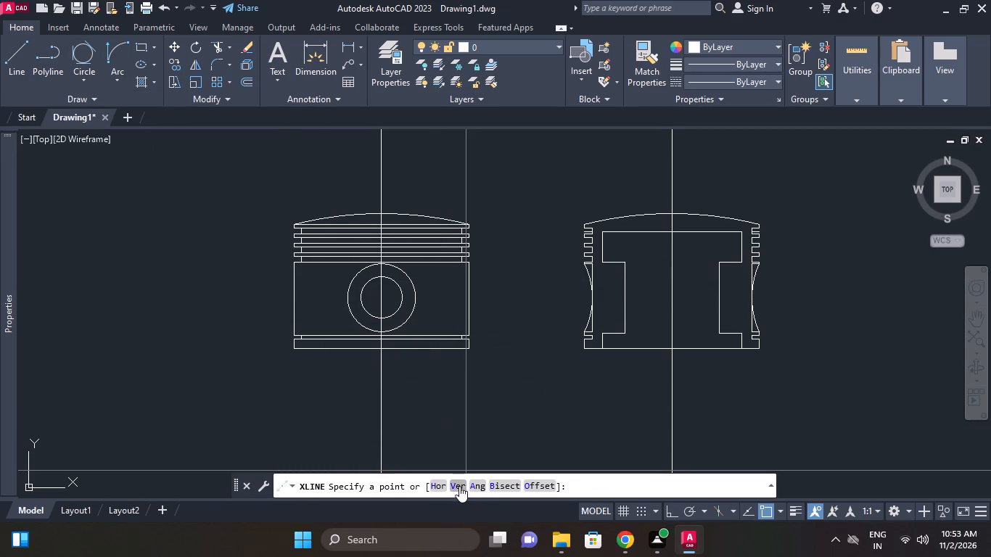
pyautogui.click(433, 481)
pyautogui.scroll(2, 385, 368)
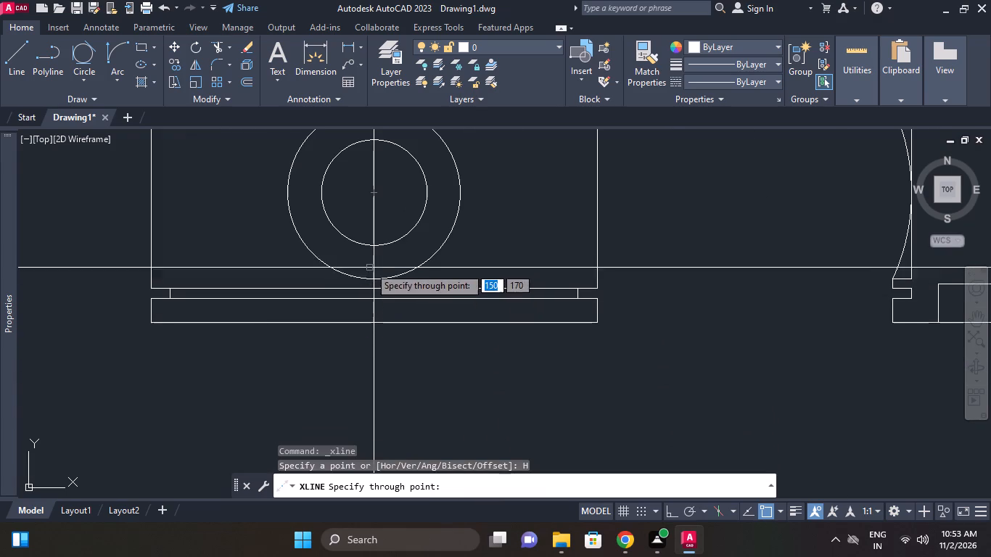
pyautogui.click(370, 248)
pyautogui.moveTo(440, 224); pyautogui.dragTo(447, 302, button='middle')
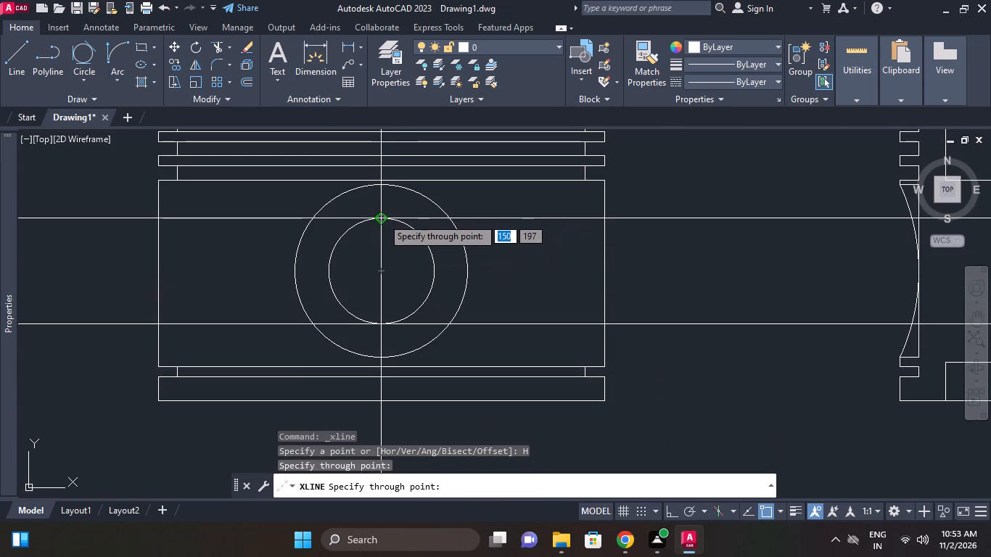
pyautogui.click(382, 218)
pyautogui.scroll(5, 385, 220)
pyautogui.scroll(-4, 359, 232)
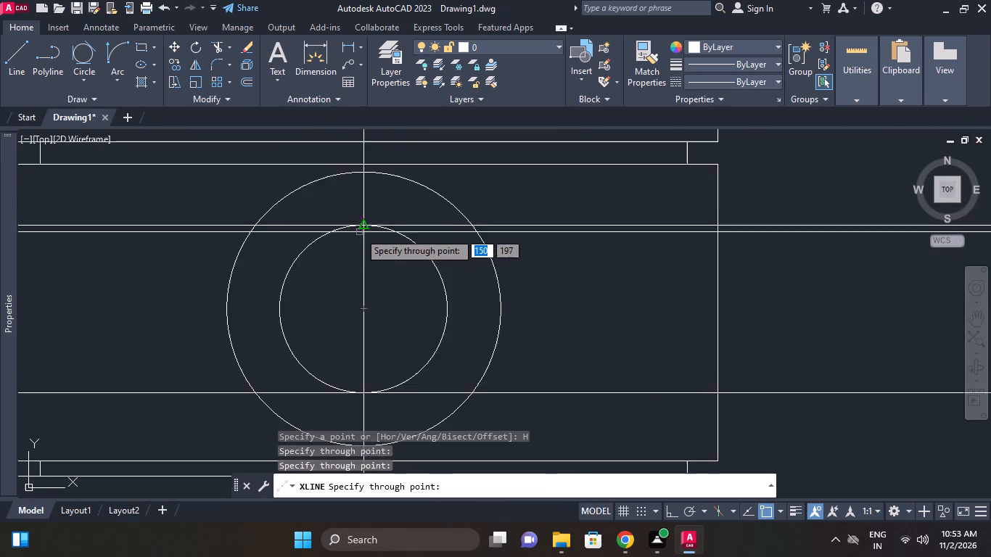
pyautogui.scroll(-2, 430, 257)
pyautogui.moveTo(419, 250); pyautogui.dragTo(349, 210, button='middle')
pyautogui.moveTo(475, 230); pyautogui.dragTo(343, 213, button='middle')
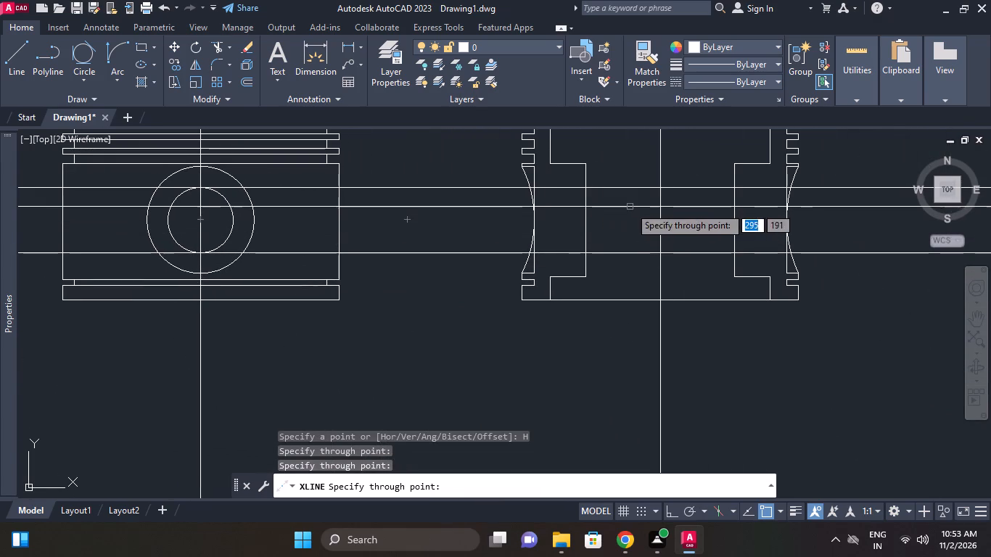
pyautogui.rightClick(630, 207)
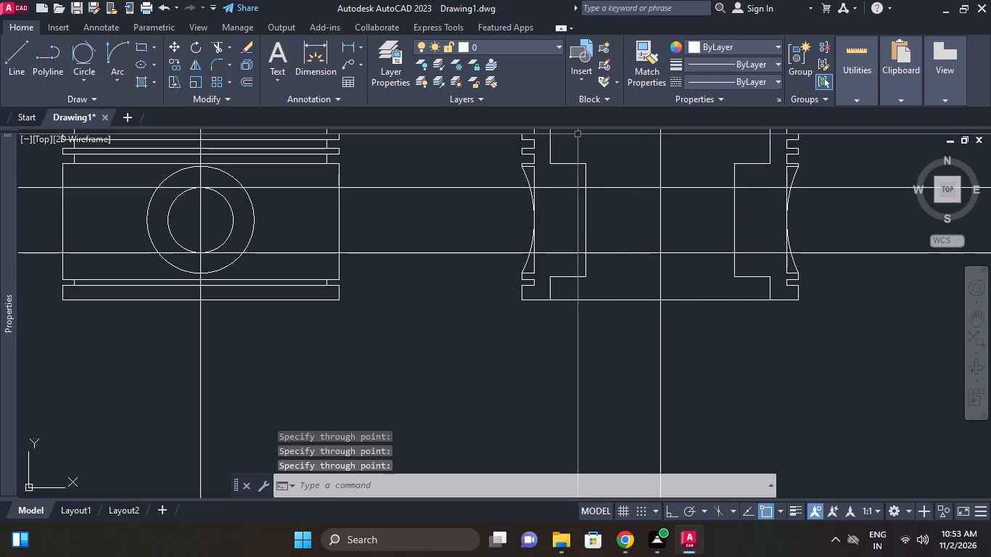
# Trim both construction lines between the arc and the vertical wall of the second view's left side recess, using all objects as cutting edges.
pyautogui.scroll(2, 523, 165)
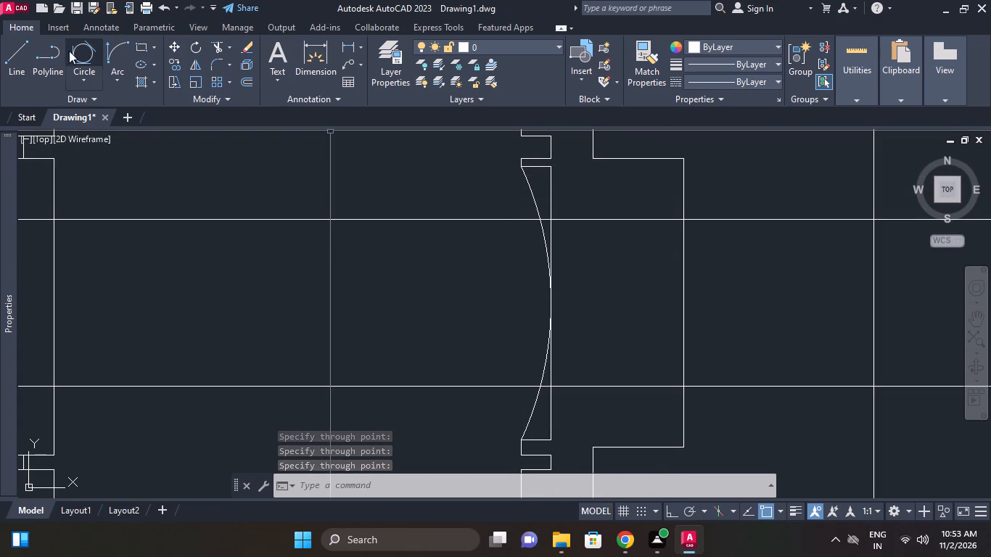
pyautogui.click(218, 49)
pyautogui.rightClick(342, 213)
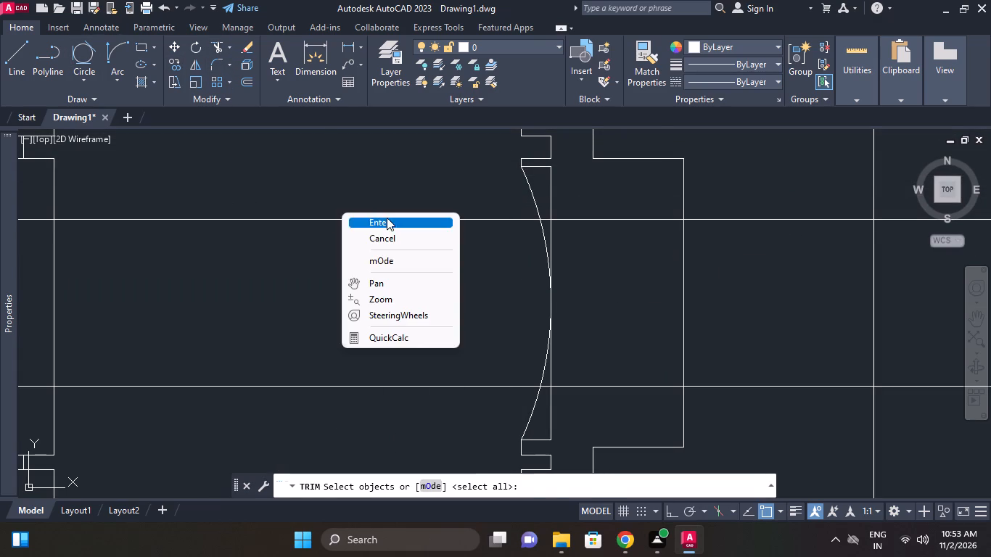
pyautogui.click(387, 218)
pyautogui.scroll(2, 550, 226)
pyautogui.click(541, 207)
pyautogui.scroll(-2, 625, 239)
pyautogui.moveTo(616, 229); pyautogui.dragTo(608, 190, button='middle')
pyautogui.scroll(1, 608, 324)
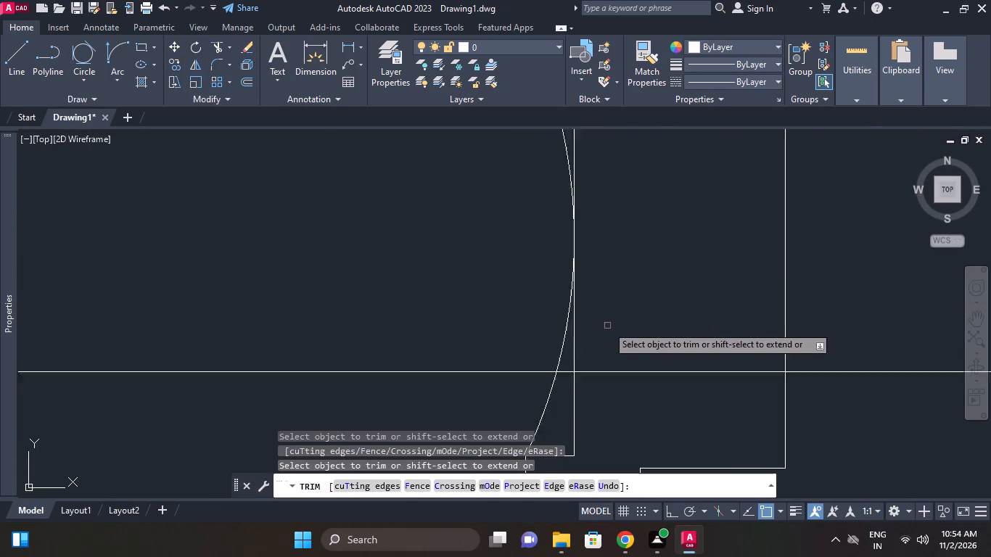
pyautogui.scroll(1, 607, 326)
pyautogui.click(538, 401)
# Trim away the stretches of both construction lines that cross the open cavity between the second view's two inner pin bosses.
pyautogui.scroll(-4, 684, 351)
pyautogui.moveTo(681, 350); pyautogui.dragTo(490, 325, button='middle')
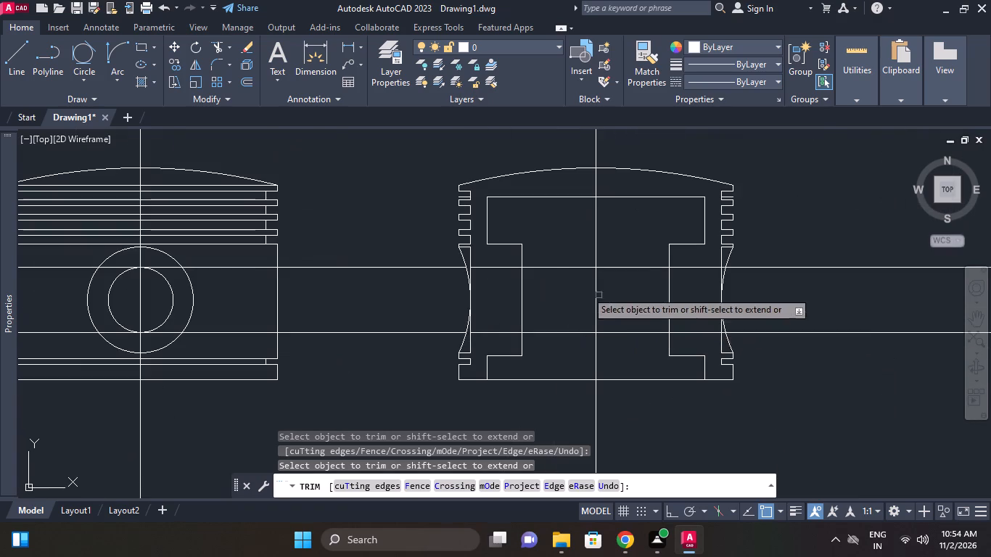
pyautogui.scroll(1, 553, 275)
pyautogui.click(538, 258)
pyautogui.click(529, 282)
pyautogui.moveTo(560, 371); pyautogui.dragTo(556, 361)
pyautogui.click(543, 318)
pyautogui.moveTo(720, 383); pyautogui.dragTo(710, 379)
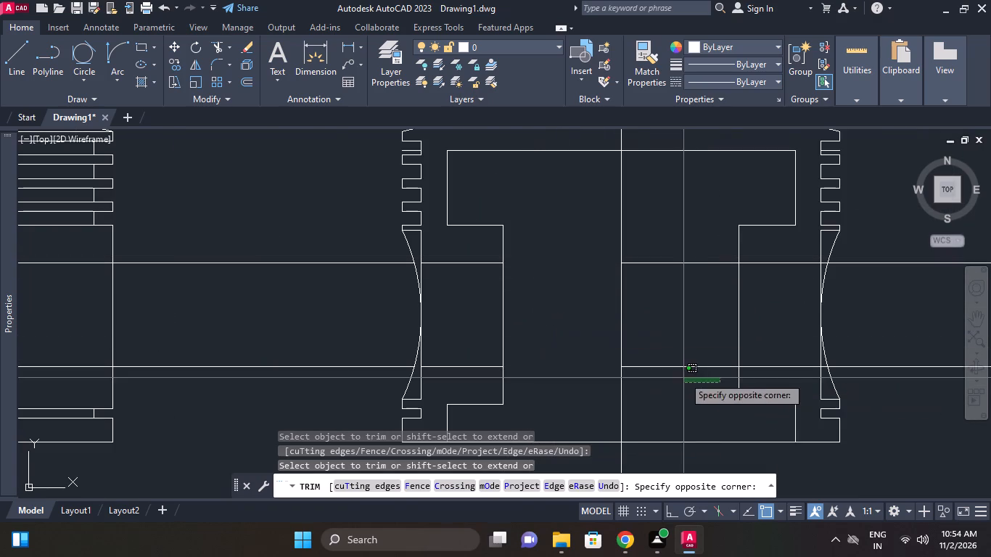
pyautogui.click(649, 210)
# Trim both construction lines between the vertical wall and the arc of the second view's right side recess, and finish trimming.
pyautogui.moveTo(901, 309); pyautogui.dragTo(789, 296, button='middle')
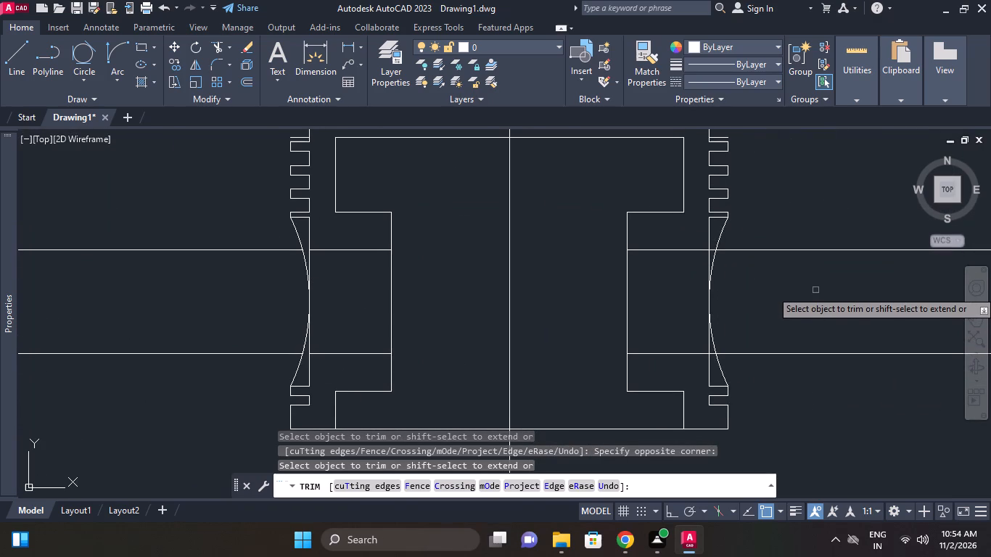
pyautogui.scroll(2, 815, 290)
pyautogui.click(555, 187)
pyautogui.scroll(-2, 547, 187)
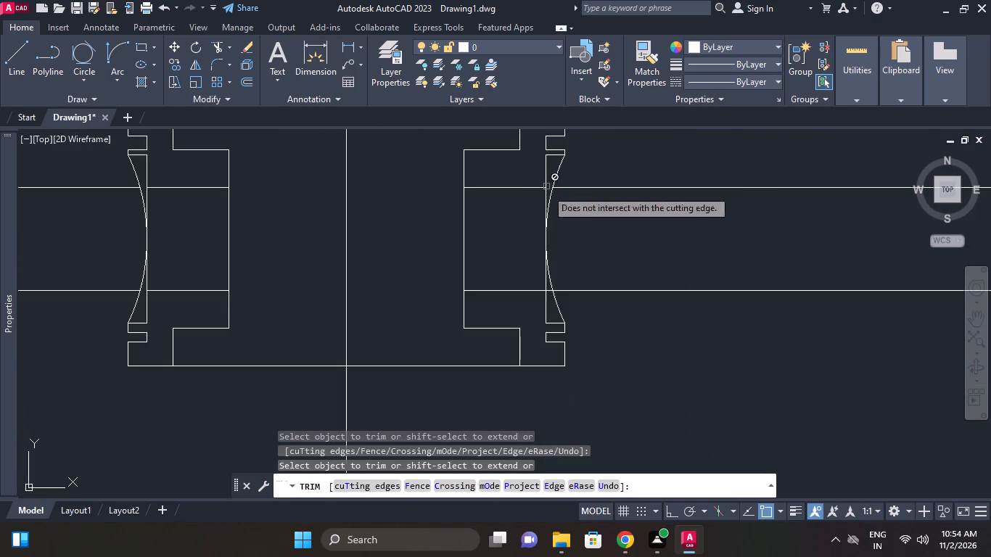
pyautogui.scroll(2, 554, 303)
pyautogui.click(540, 273)
pyautogui.rightClick(592, 236)
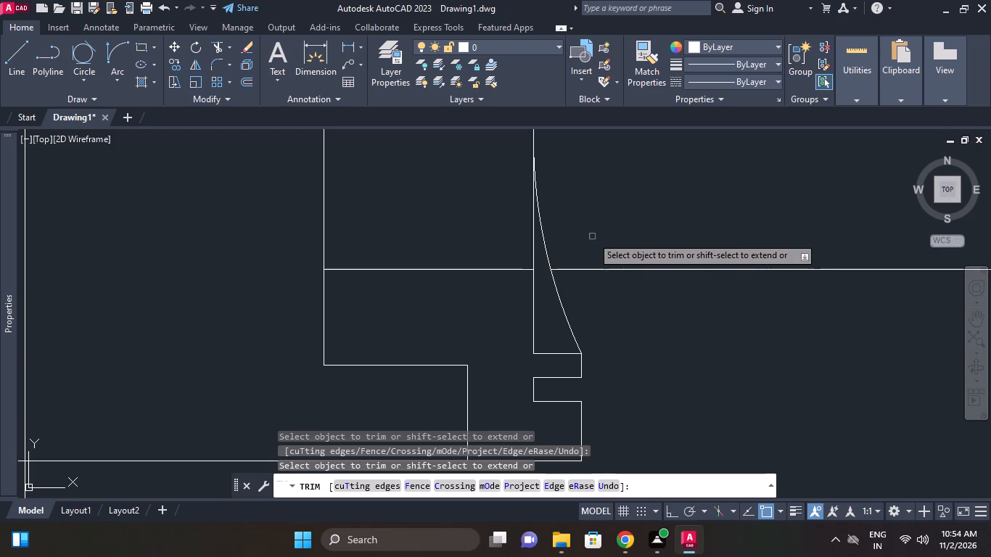
pyautogui.click(625, 248)
# Erase the leftover construction line portions outside the second view on both sides, keeping only the pin bore edges within the bosses.
pyautogui.scroll(-2, 634, 245)
pyautogui.moveTo(633, 255); pyautogui.dragTo(612, 290, button='middle')
pyautogui.moveTo(684, 320); pyautogui.dragTo(681, 312)
pyautogui.click(673, 284)
pyautogui.moveTo(688, 207); pyautogui.dragTo(683, 189)
pyautogui.click(667, 158)
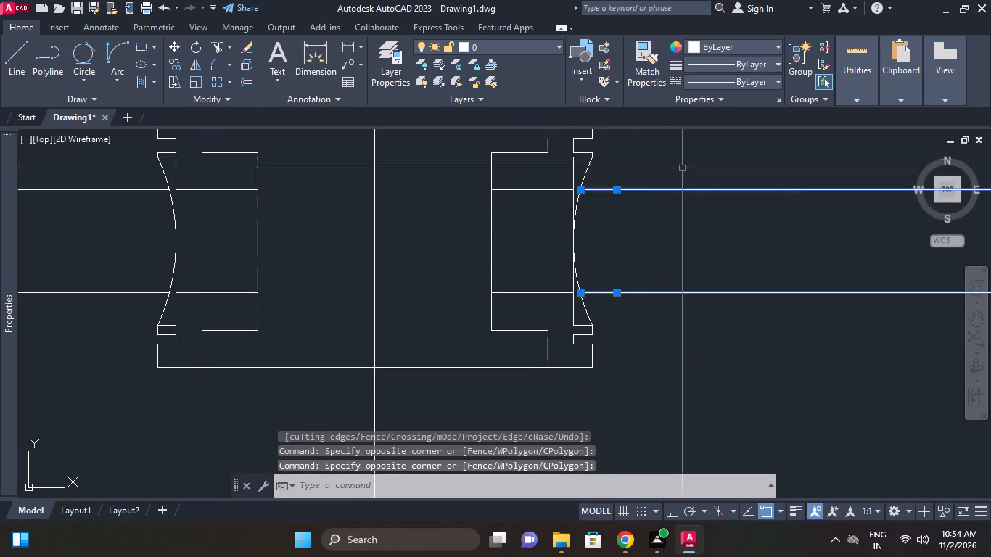
pyautogui.moveTo(730, 221); pyautogui.dragTo(778, 241, button='middle')
pyautogui.scroll(-1, 749, 232)
pyautogui.click(395, 296)
pyautogui.click(364, 257)
pyautogui.moveTo(362, 249); pyautogui.dragTo(359, 236)
pyautogui.click(348, 202)
pyautogui.rightClick(348, 202)
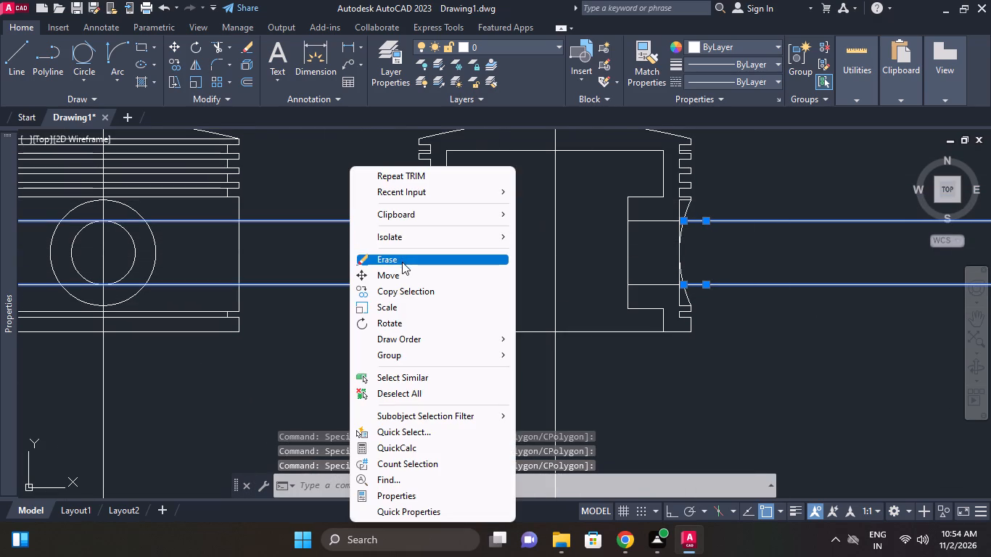
pyautogui.click(400, 260)
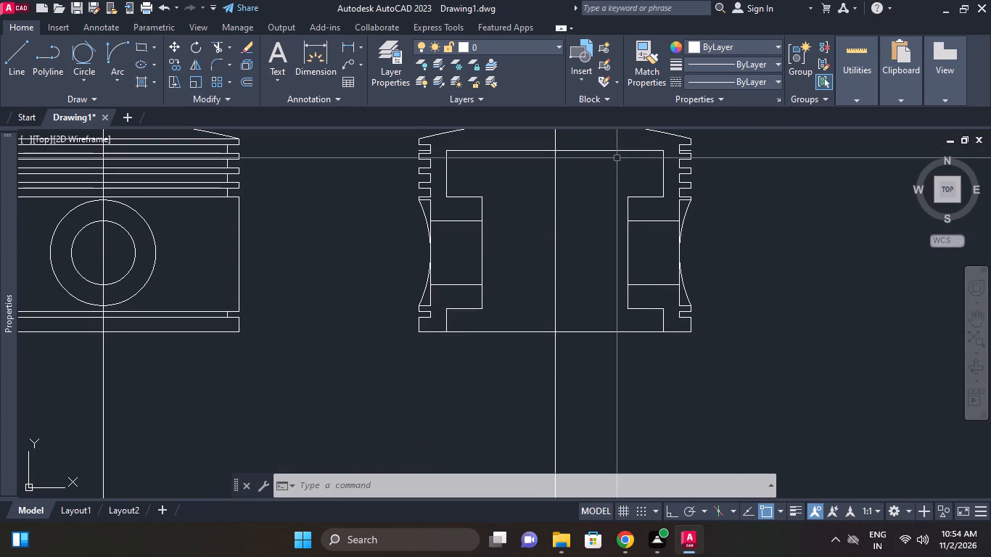
# Draw a short horizontal helper line just below the second view's base, ending on its vertical centreline.
pyautogui.scroll(-1, 739, 219)
pyautogui.moveTo(735, 227); pyautogui.dragTo(719, 262, button='middle')
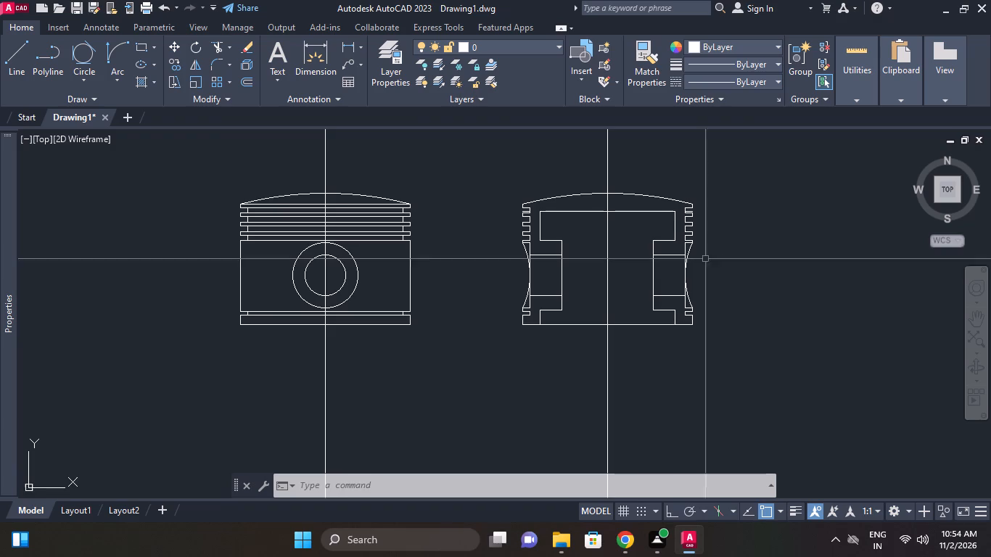
pyautogui.moveTo(638, 254); pyautogui.dragTo(638, 244, button='middle')
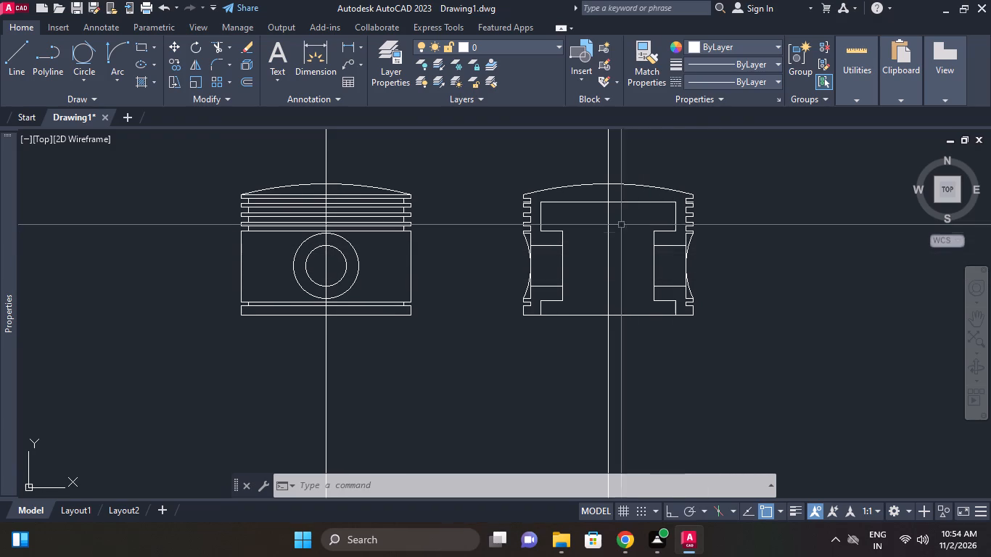
pyautogui.scroll(1, 607, 176)
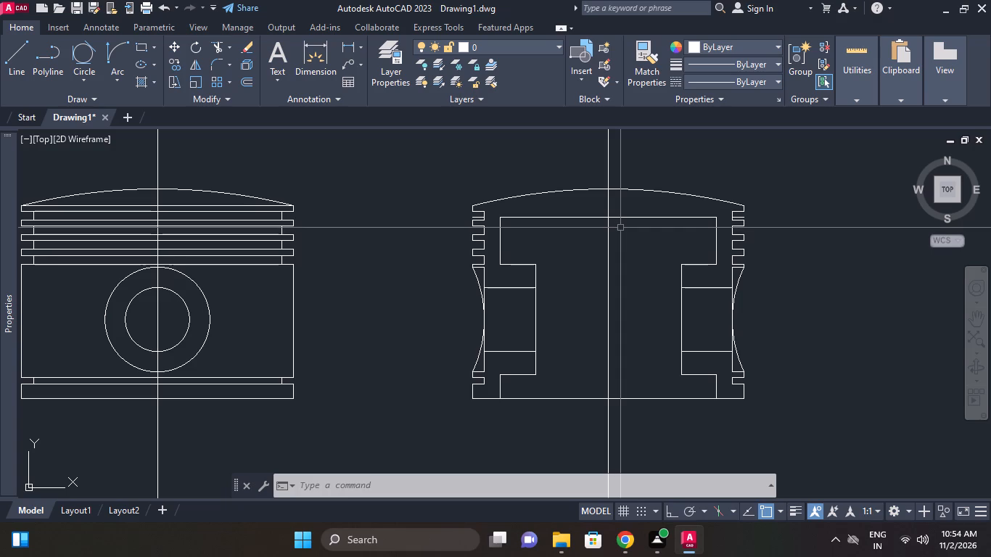
pyautogui.moveTo(702, 325); pyautogui.dragTo(670, 329, button='middle')
pyautogui.moveTo(605, 359); pyautogui.dragTo(607, 335, button='middle')
pyautogui.scroll(1, 598, 337)
pyautogui.press('l')
pyautogui.press('space')
pyautogui.click(549, 418)
pyautogui.click(569, 416)
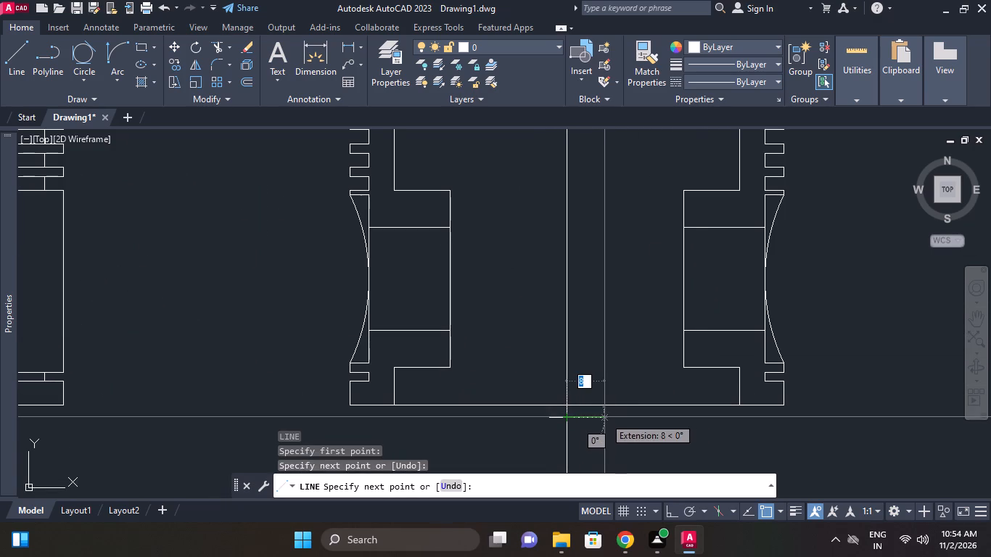
pyautogui.press('Escape')
# Draw a short helper line across the vertical centreline just above the second view's domed crown.
pyautogui.press('space')
pyautogui.moveTo(572, 294); pyautogui.dragTo(591, 406, button='middle')
pyautogui.moveTo(600, 291); pyautogui.dragTo(600, 381, button='middle')
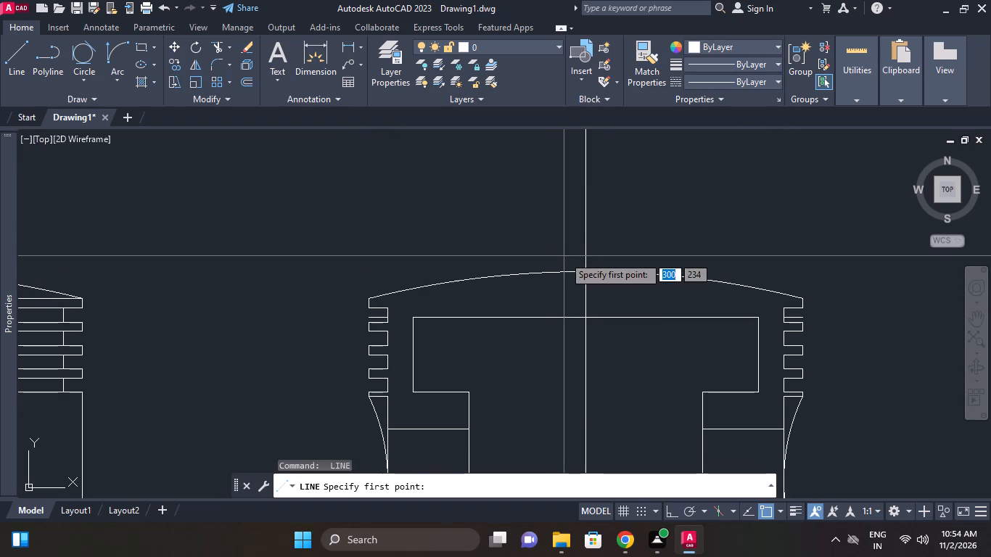
pyautogui.click(565, 258)
pyautogui.click(611, 260)
pyautogui.press('Escape')
# Trim the second view's vertical centreline above the short helper line over the crown, using that line as cutting edge.
pyautogui.moveTo(601, 268); pyautogui.dragTo(604, 245, button='middle')
pyautogui.scroll(2, 604, 245)
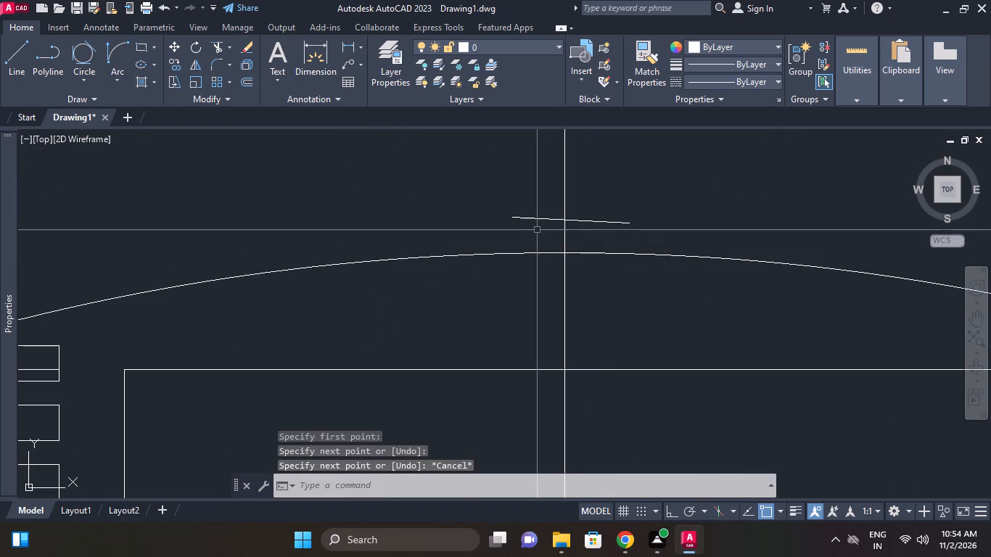
pyautogui.write('tr')
pyautogui.press('space')
pyautogui.click(596, 237)
pyautogui.click(584, 202)
pyautogui.press('space')
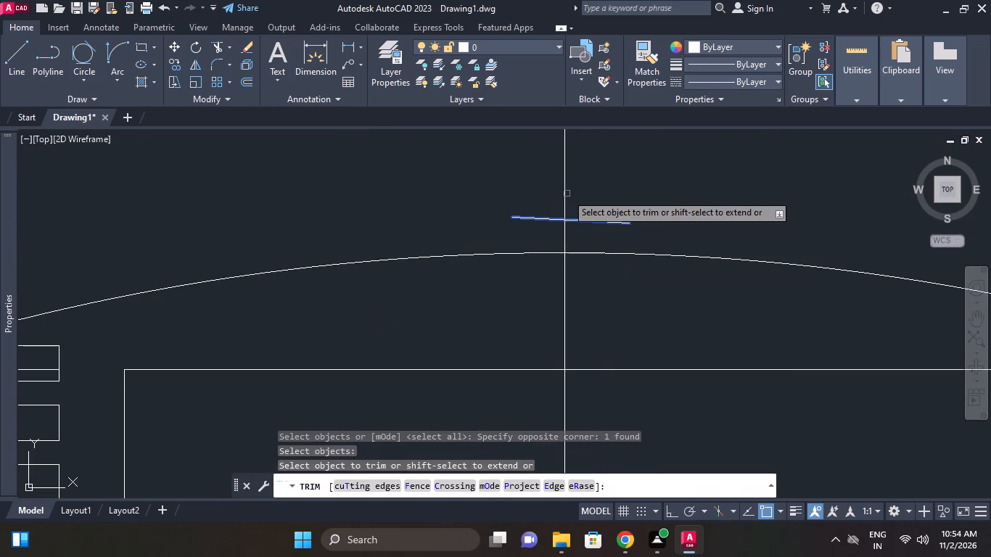
pyautogui.click(569, 193)
pyautogui.click(523, 173)
pyautogui.rightClick(583, 168)
pyautogui.click(629, 183)
# Trim the second view's vertical centreline below the short helper line under the base, using that line as cutting edge.
pyautogui.rightClick(683, 201)
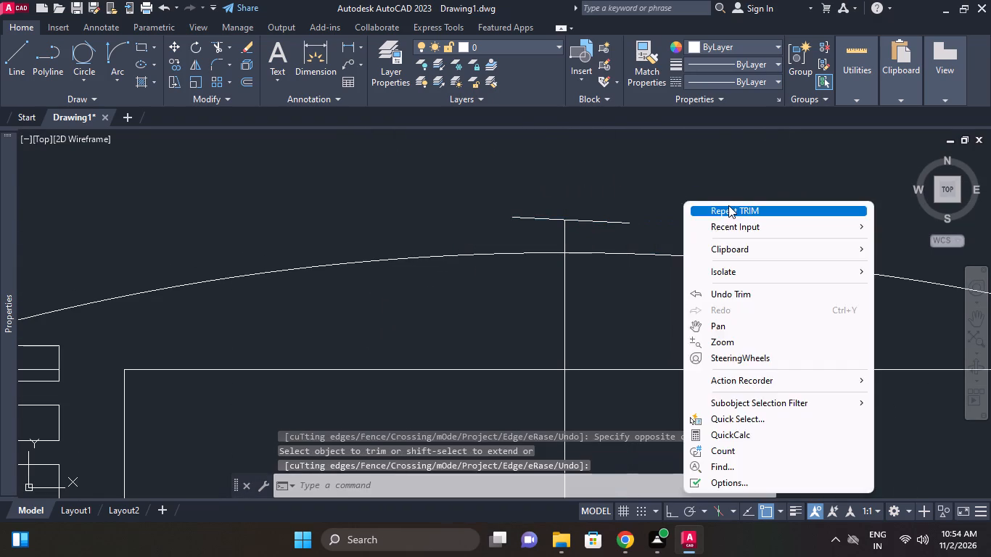
pyautogui.click(728, 205)
pyautogui.scroll(-3, 728, 205)
pyautogui.moveTo(728, 205); pyautogui.dragTo(717, 195, button='middle')
pyautogui.moveTo(676, 381); pyautogui.dragTo(673, 322, button='middle')
pyautogui.scroll(2, 683, 362)
pyautogui.click(643, 374)
pyautogui.tripleClick(643, 368)
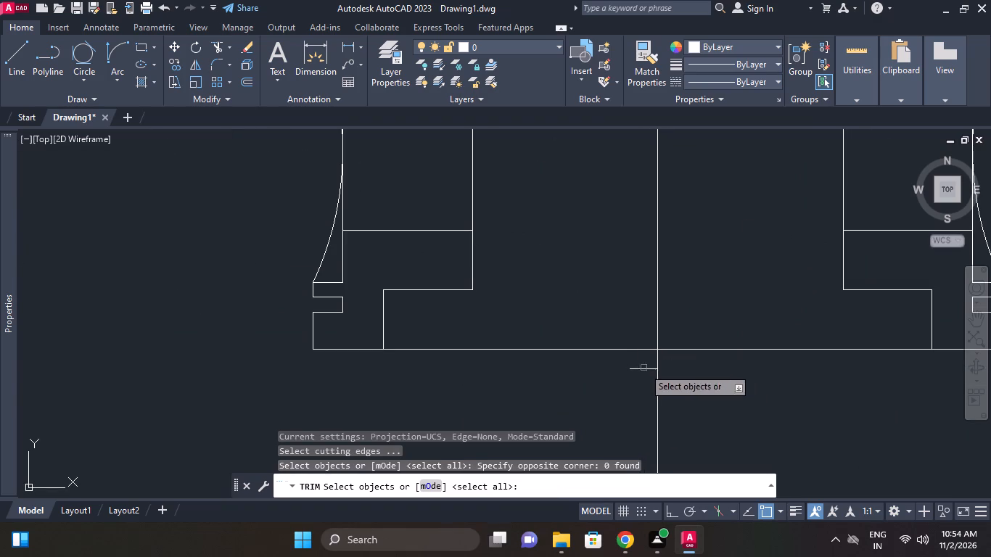
pyautogui.rightClick(611, 349)
pyautogui.click(666, 398)
pyautogui.click(622, 396)
pyautogui.rightClick(622, 395)
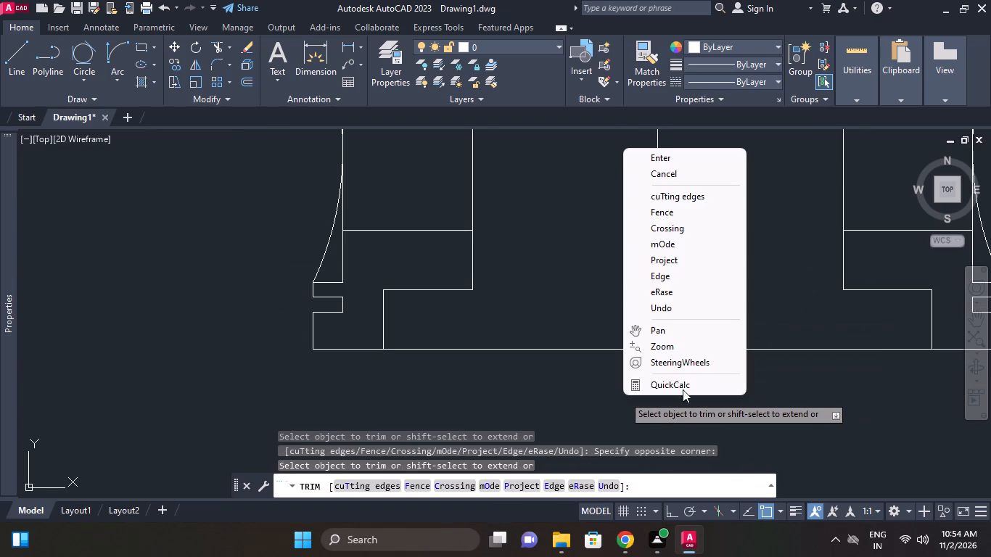
pyautogui.click(667, 177)
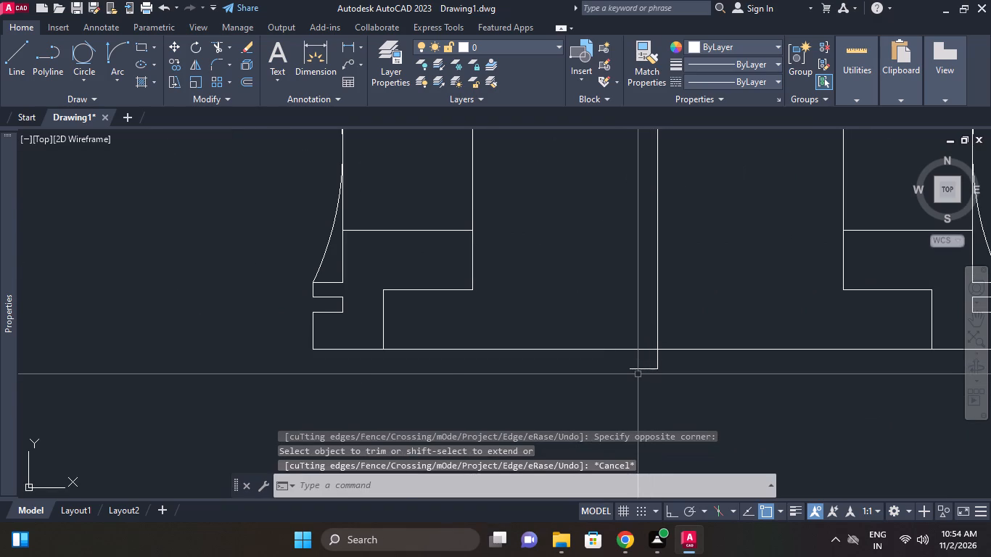
# Erase the two short helper lines below the second view's base and above its domed crown.
pyautogui.click(638, 373)
pyautogui.click(615, 366)
pyautogui.scroll(-2, 622, 304)
pyautogui.moveTo(622, 245); pyautogui.dragTo(636, 366, button='middle')
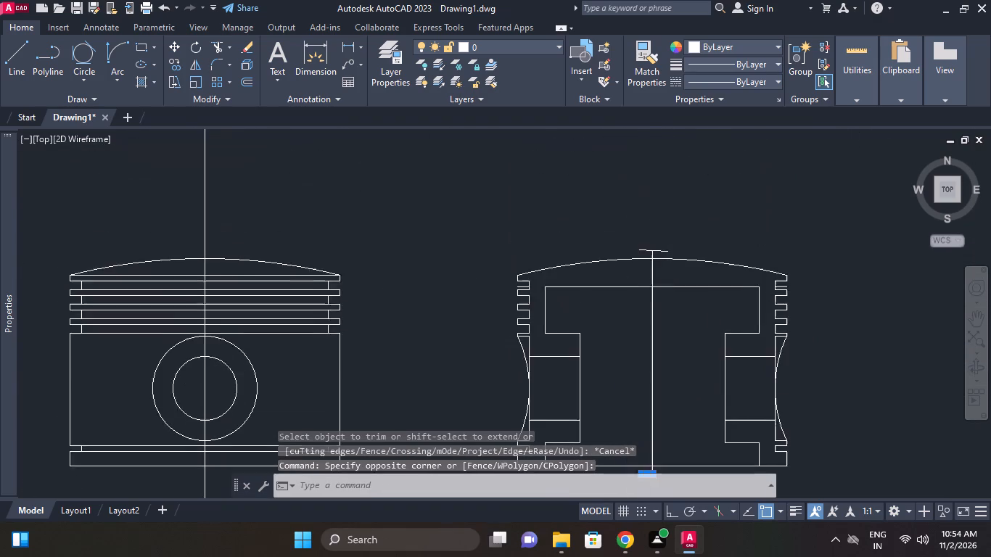
pyautogui.scroll(3, 649, 277)
pyautogui.moveTo(650, 225); pyautogui.dragTo(659, 329, button='middle')
pyautogui.click(644, 276)
pyautogui.click(614, 228)
pyautogui.rightClick(614, 228)
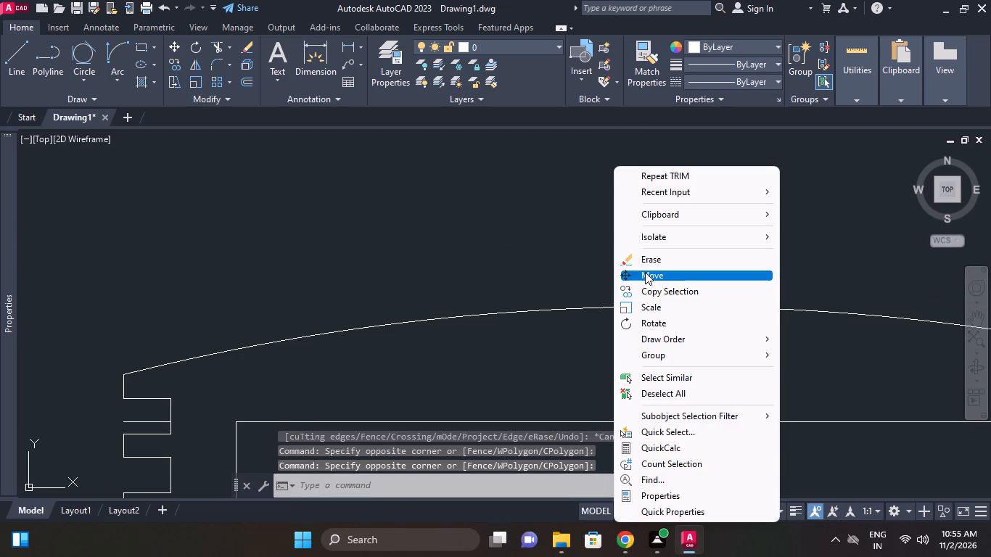
pyautogui.click(645, 264)
# Load the CENTER linetype from acad.lin into the drawing.
pyautogui.click(689, 294)
pyautogui.click(652, 271)
pyautogui.click(720, 83)
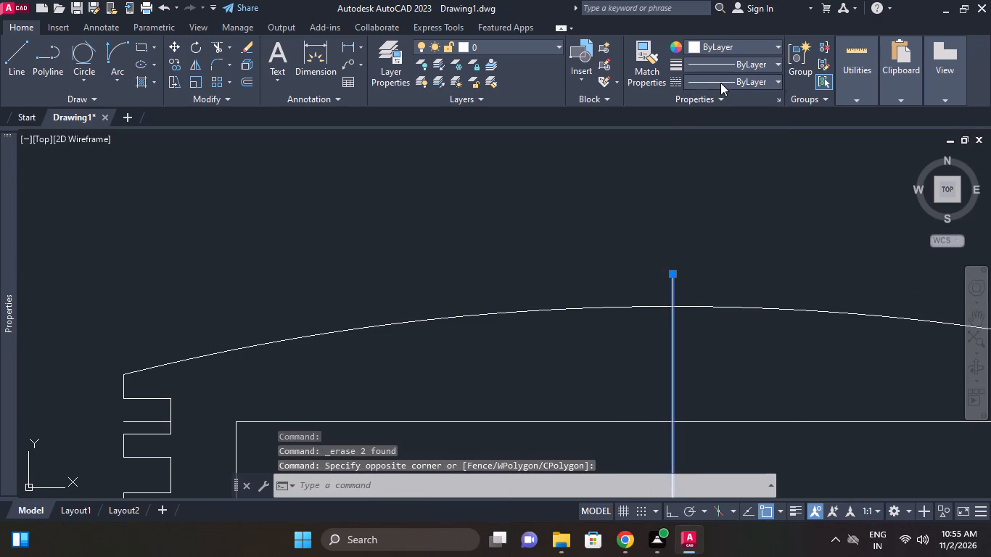
pyautogui.click(733, 147)
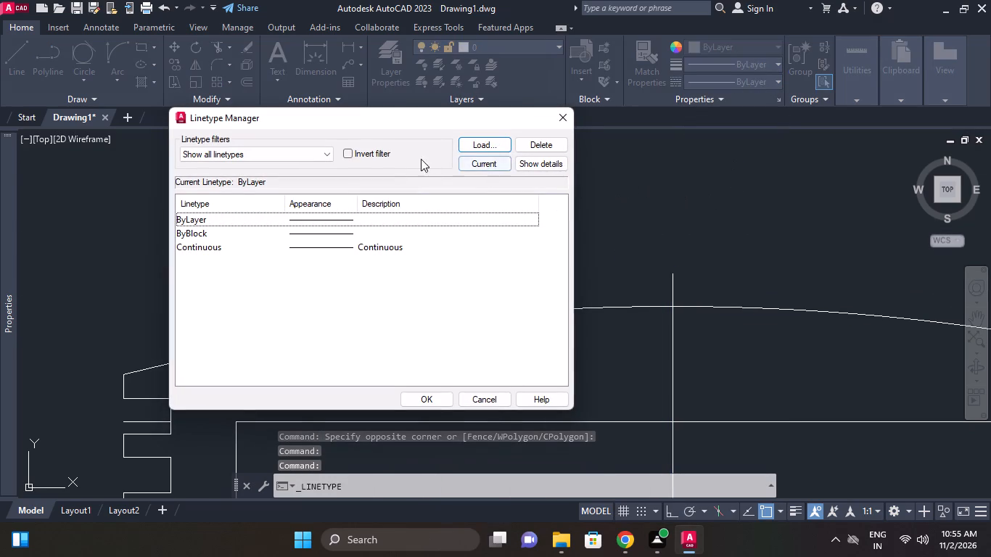
pyautogui.click(482, 144)
pyautogui.scroll(-8, 335, 239)
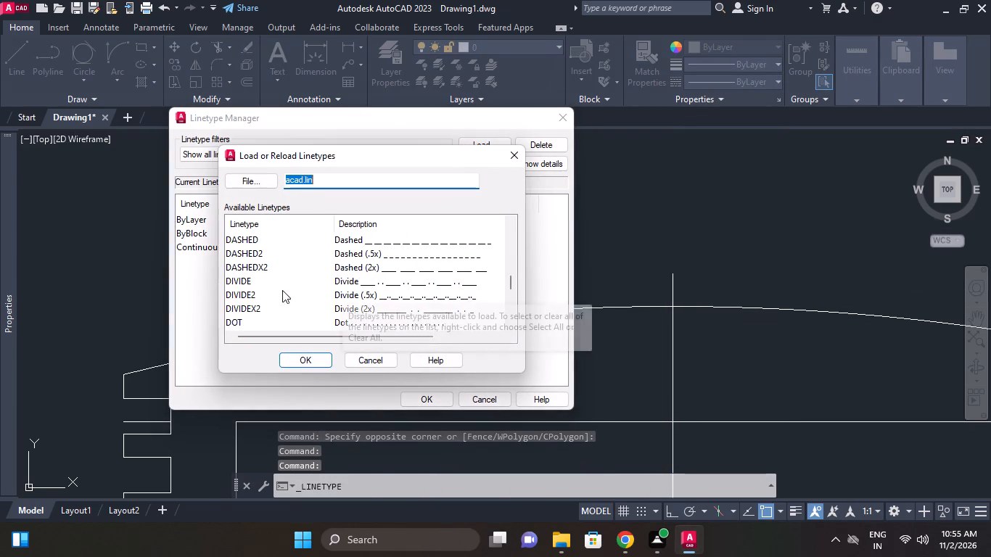
pyautogui.scroll(-2, 279, 300)
pyautogui.scroll(1, 276, 300)
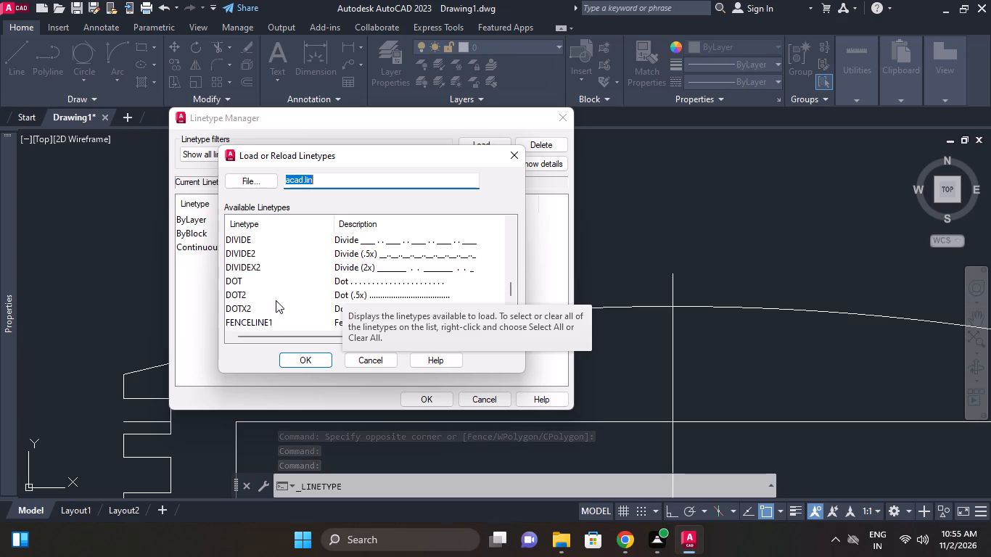
pyautogui.scroll(7, 276, 300)
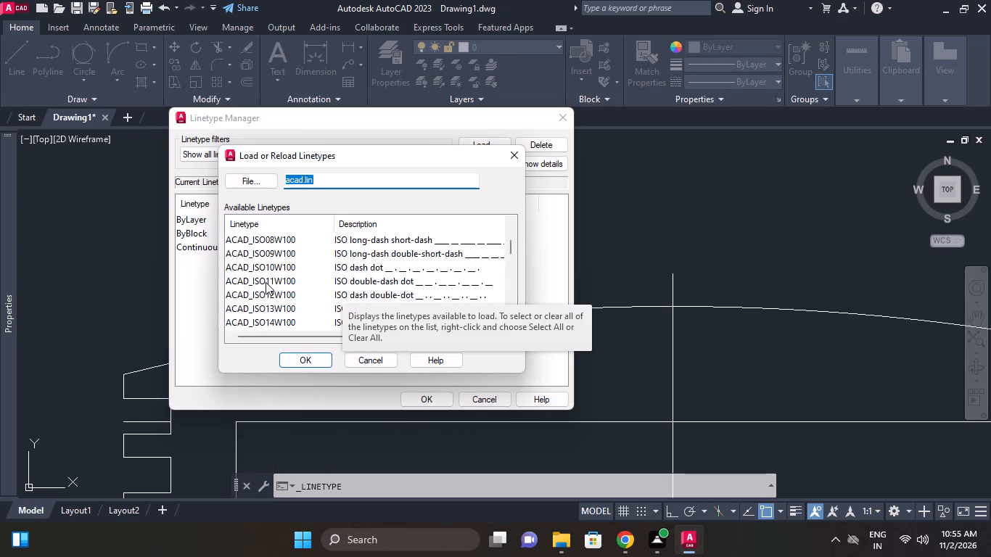
pyautogui.scroll(-5, 266, 282)
pyautogui.scroll(1, 266, 282)
pyautogui.scroll(-1, 266, 282)
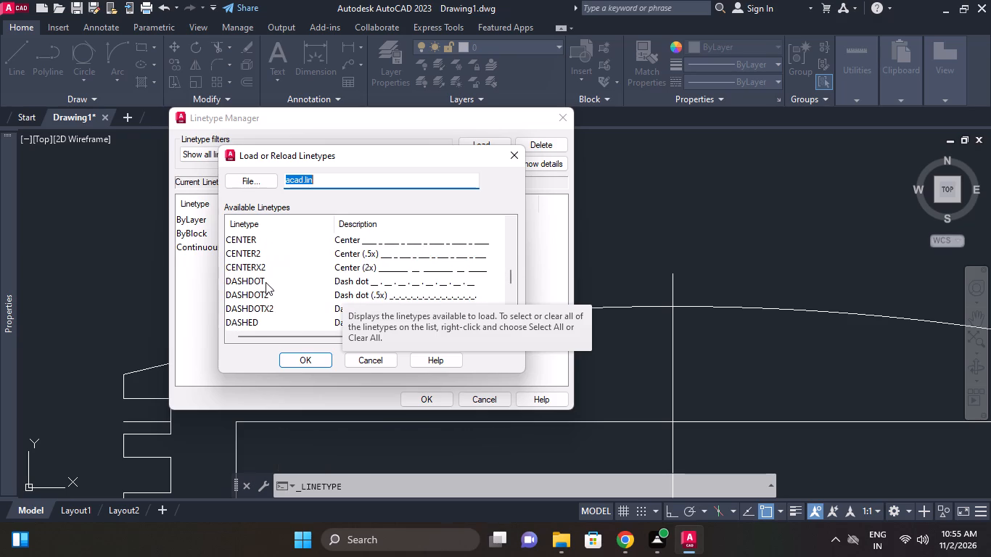
pyautogui.scroll(2, 266, 282)
pyautogui.click(263, 284)
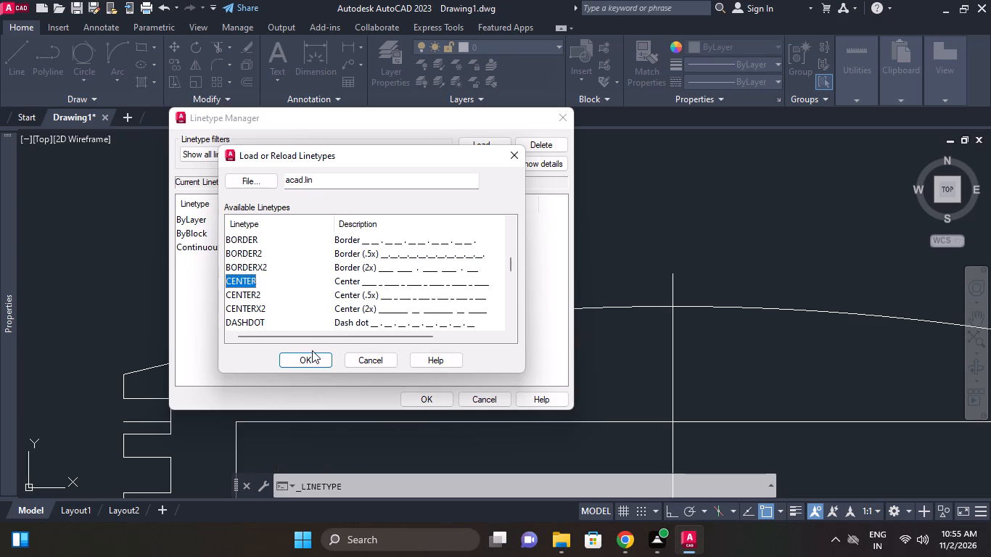
pyautogui.click(312, 352)
# Load the HIDDEN linetype from acad.lin as well and accept the linetype settings.
pyautogui.click(467, 144)
pyautogui.scroll(-3, 402, 247)
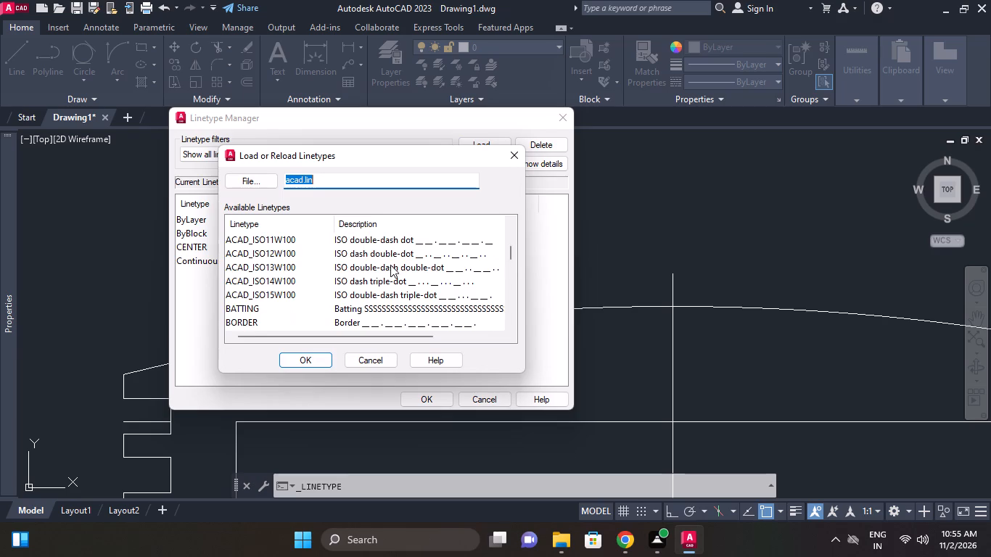
pyautogui.scroll(-9, 390, 265)
pyautogui.scroll(1, 289, 302)
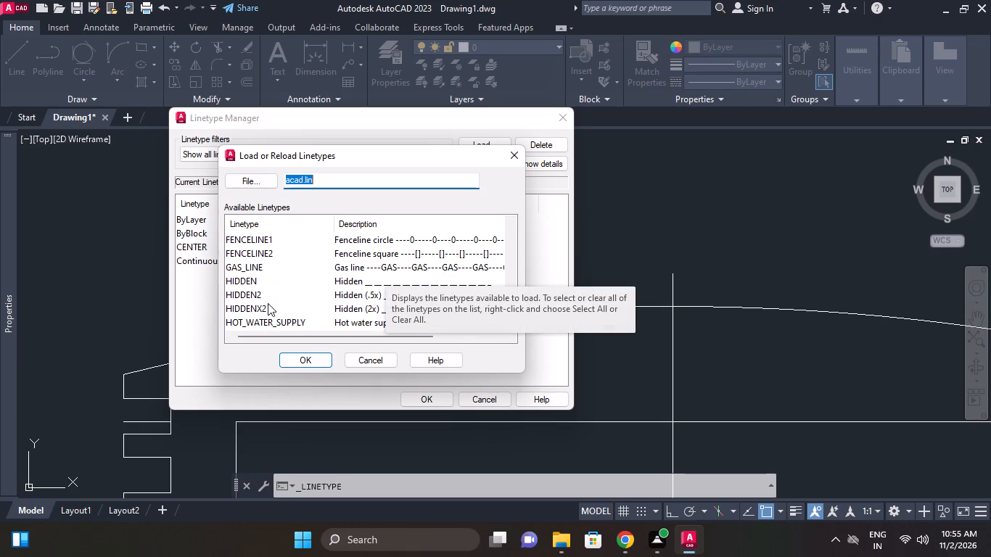
pyautogui.click(260, 282)
pyautogui.click(313, 360)
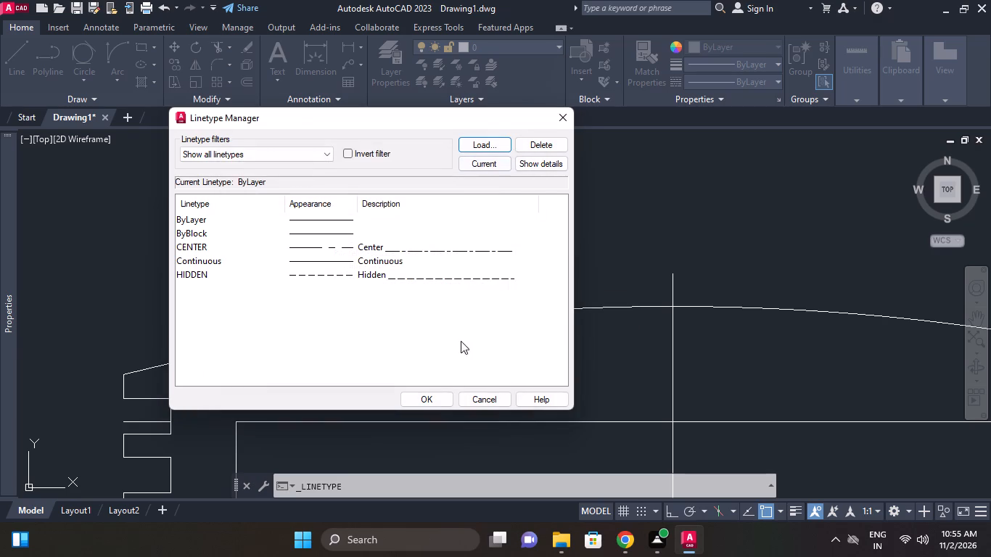
pyautogui.click(440, 392)
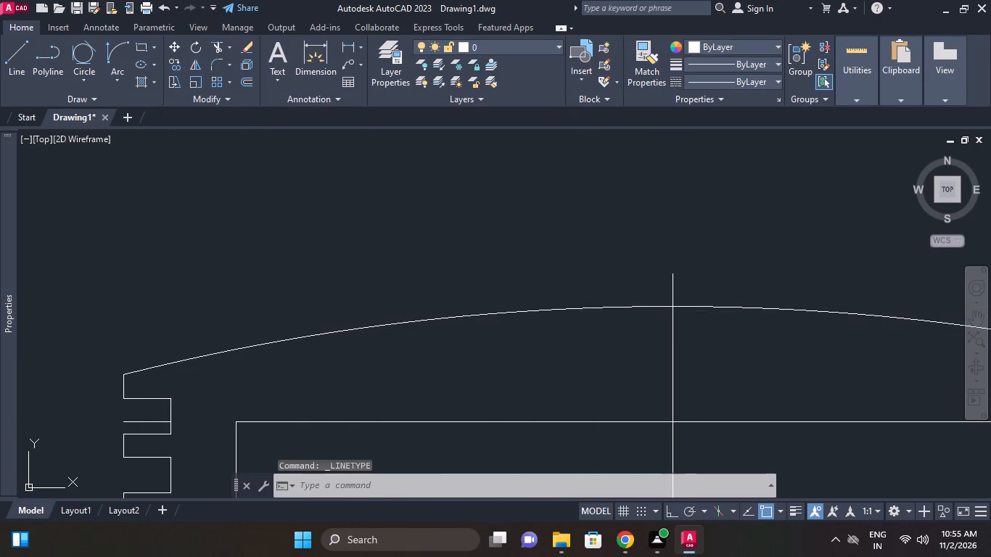
# Give the second view's vertical centreline the CENTER linetype with a linetype scale of 5.
pyautogui.click(684, 337)
pyautogui.click(623, 315)
pyautogui.click(758, 72)
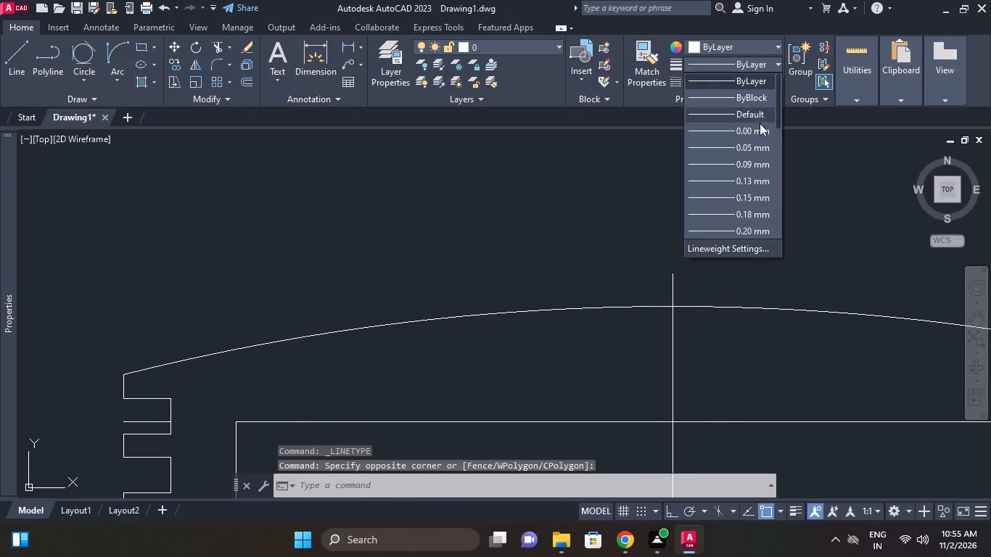
pyautogui.click(808, 160)
pyautogui.click(757, 83)
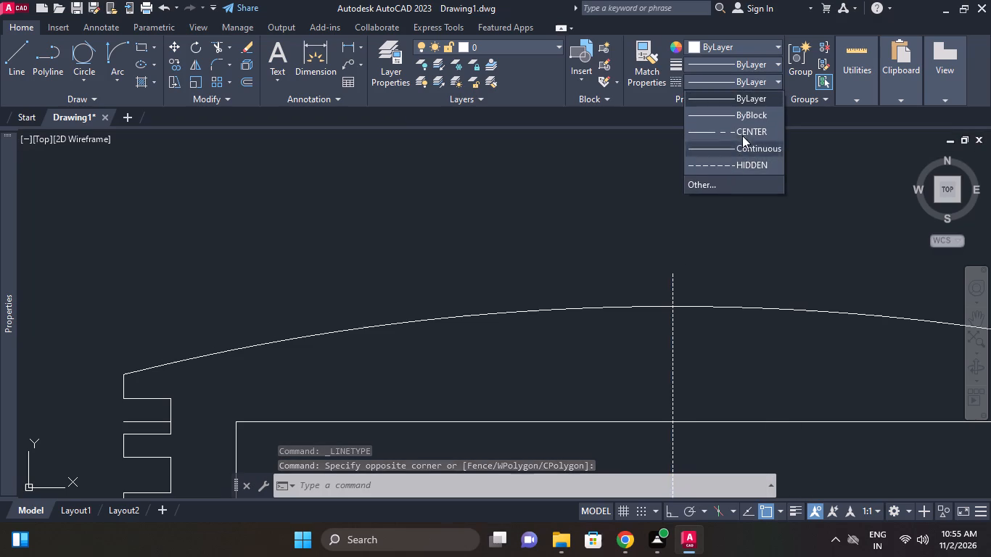
pyautogui.click(742, 135)
pyautogui.click(139, 218)
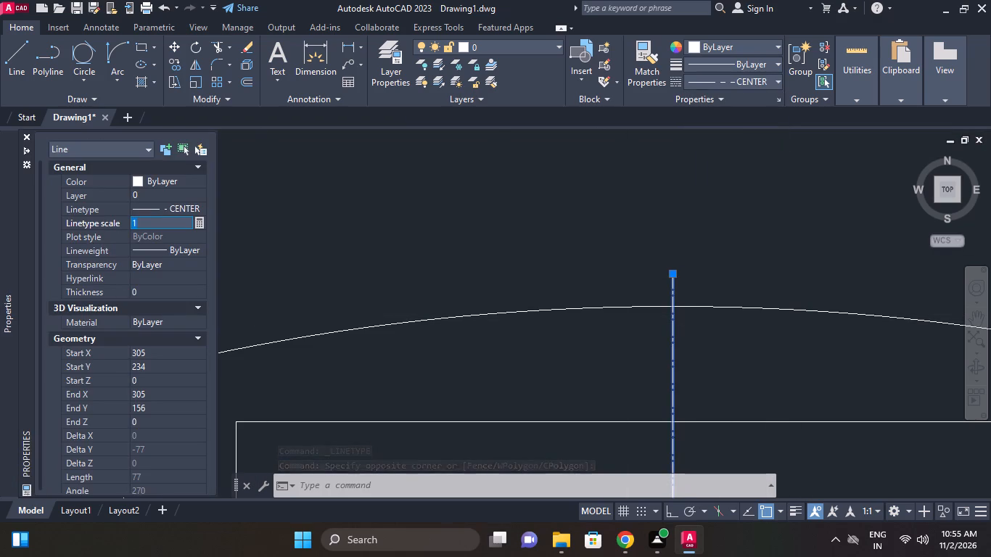
pyautogui.press('5')
pyautogui.press('Return')
# Colour the second view's vertical centreline red and deselect it.
pyautogui.scroll(-3, 429, 265)
pyautogui.moveTo(458, 248); pyautogui.dragTo(473, 225, button='middle')
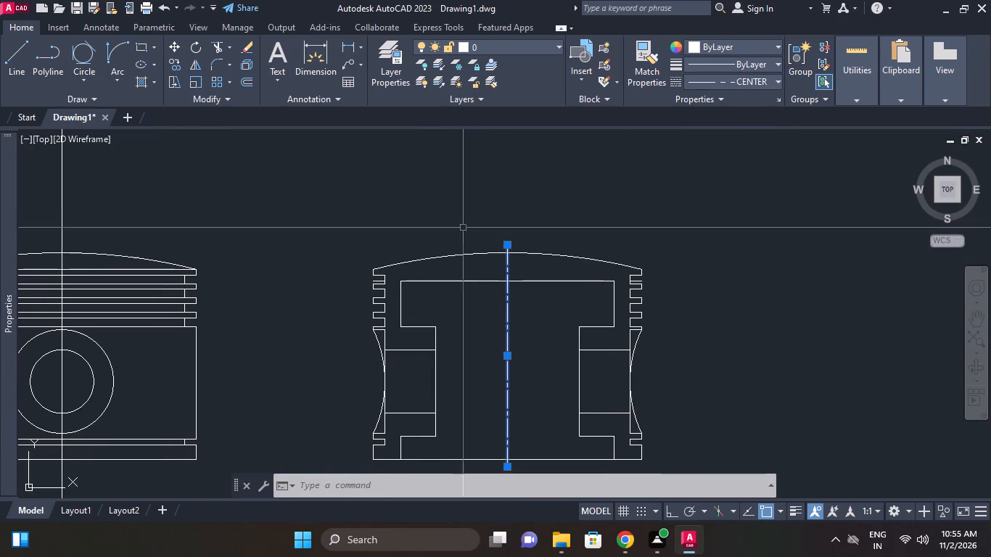
pyautogui.click(715, 47)
pyautogui.click(688, 184)
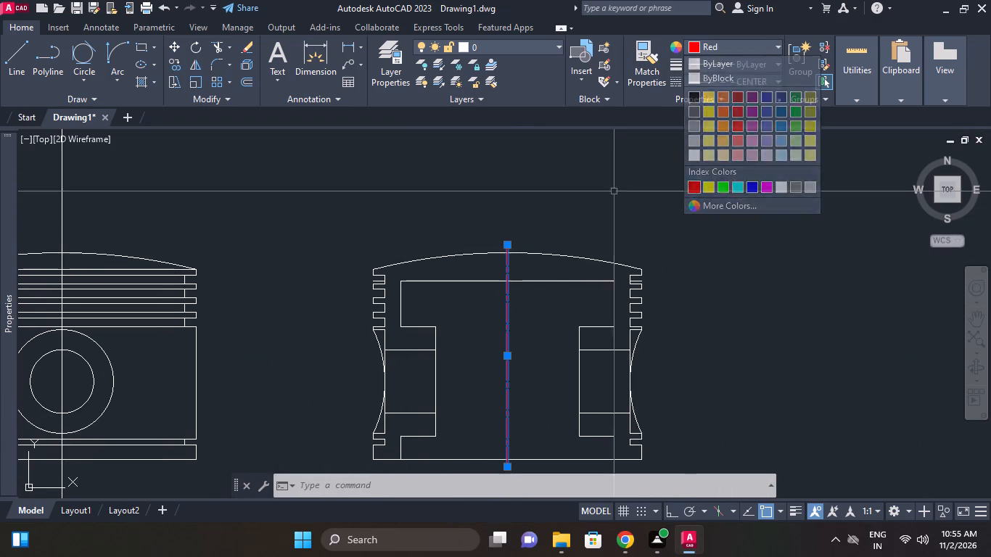
pyautogui.rightClick(551, 180)
pyautogui.click(618, 394)
# Stretch the lower end of the red centreline slightly further down past the second view's base, with Ortho on.
pyautogui.scroll(-1, 622, 314)
pyautogui.moveTo(625, 310); pyautogui.dragTo(657, 247, button='middle')
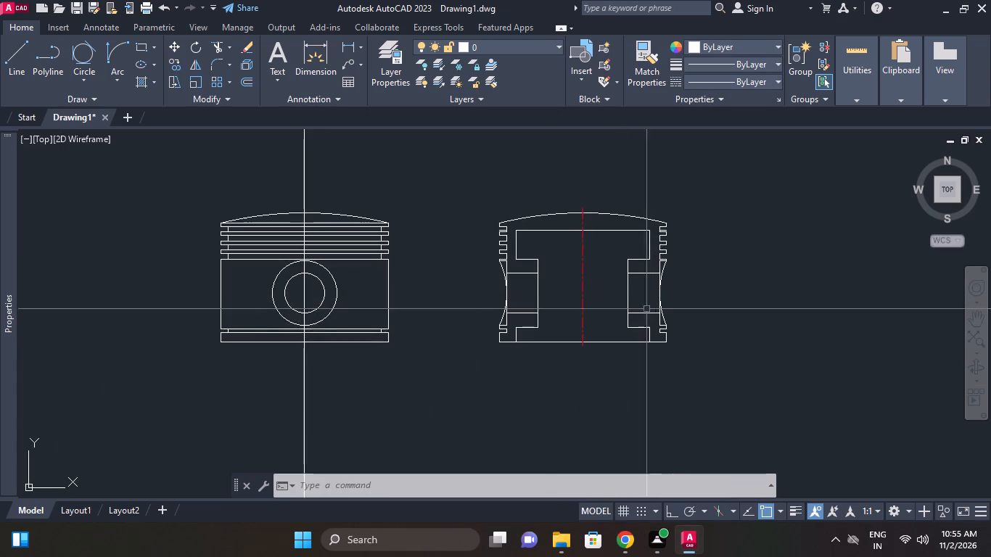
pyautogui.scroll(2, 588, 331)
pyautogui.click(580, 379)
pyautogui.click(559, 354)
pyautogui.scroll(2, 561, 356)
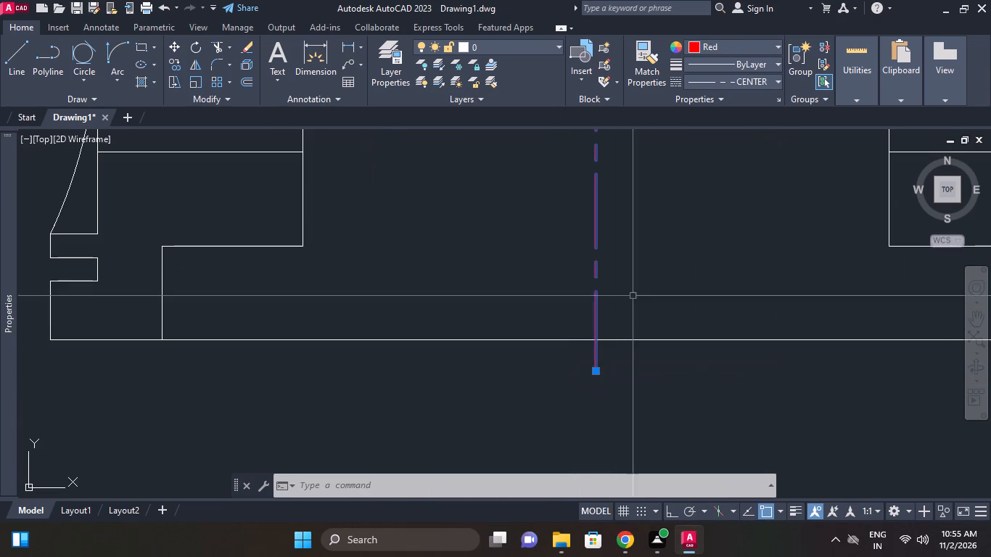
pyautogui.press('s')
pyautogui.press('space')
pyautogui.click(620, 264)
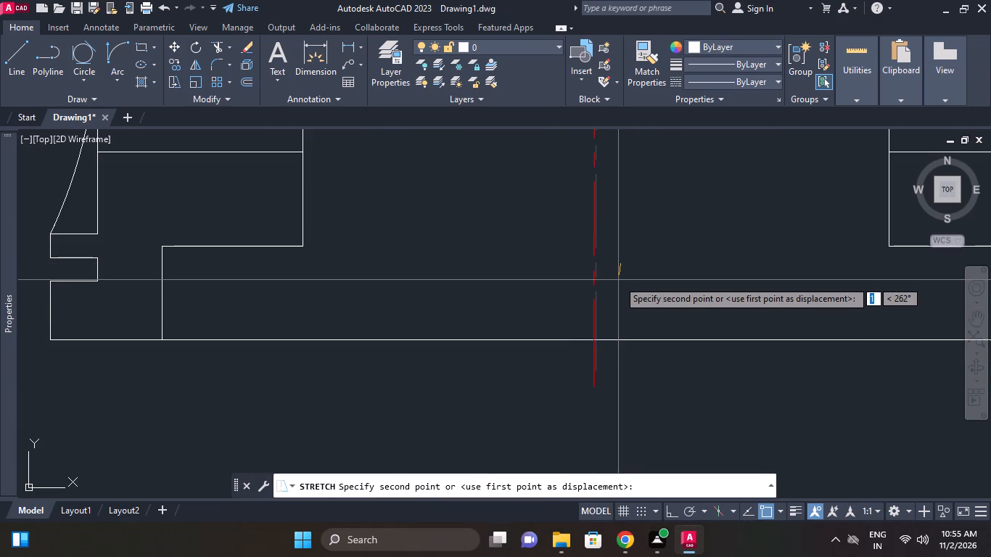
pyautogui.press('F8')
pyautogui.click(619, 286)
# Hatch the second view's four cut-wall regions with ANSI31: both crown halves with ring grooves and both lower skirt sections.
pyautogui.scroll(-3, 628, 255)
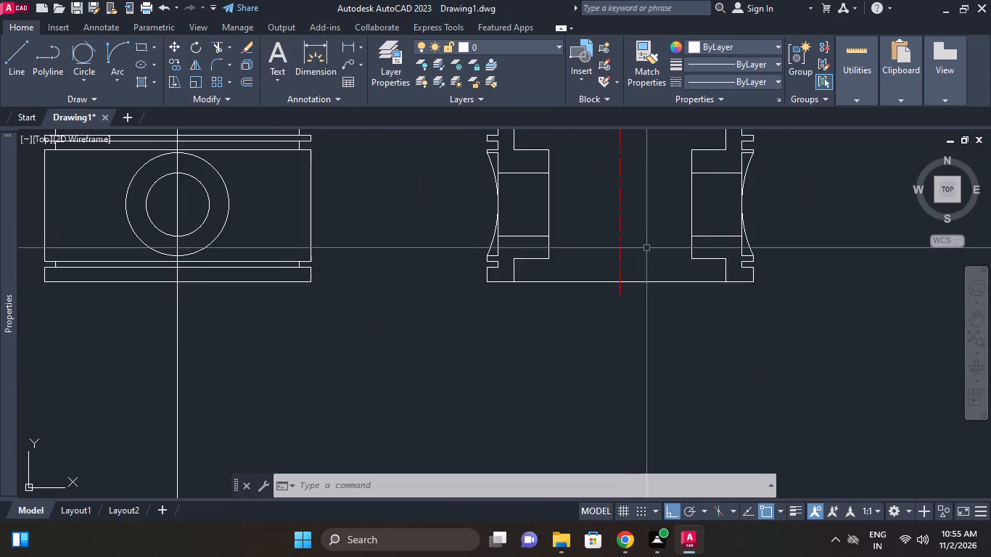
pyautogui.moveTo(646, 256); pyautogui.dragTo(673, 366, button='middle')
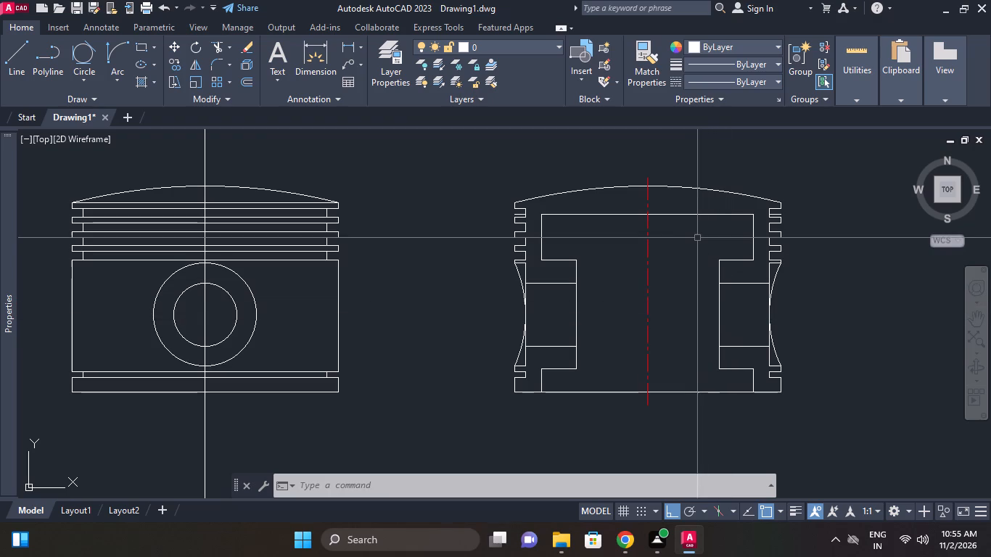
pyautogui.write('h')
pyautogui.press('space')
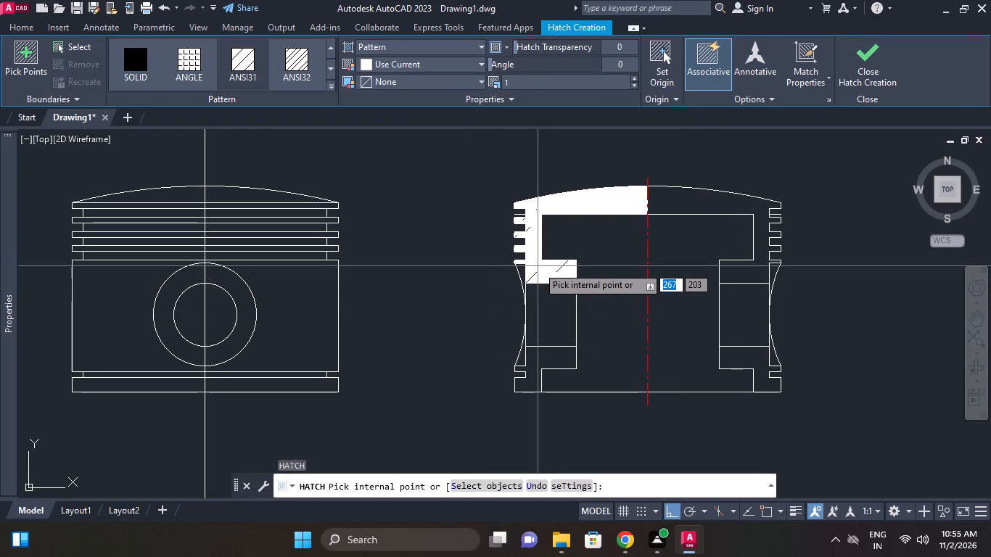
pyautogui.click(538, 266)
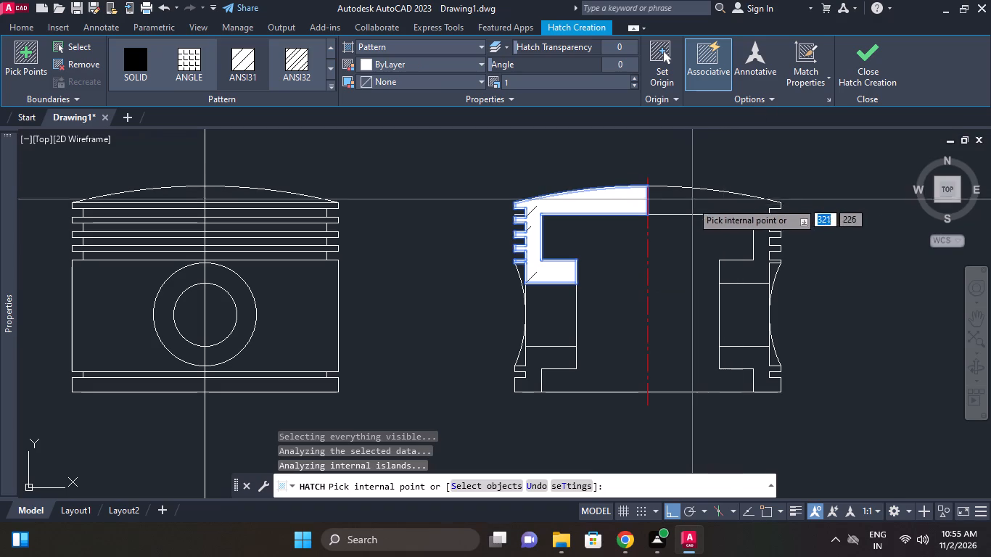
pyautogui.click(689, 207)
pyautogui.moveTo(780, 226); pyautogui.dragTo(777, 160, button='middle')
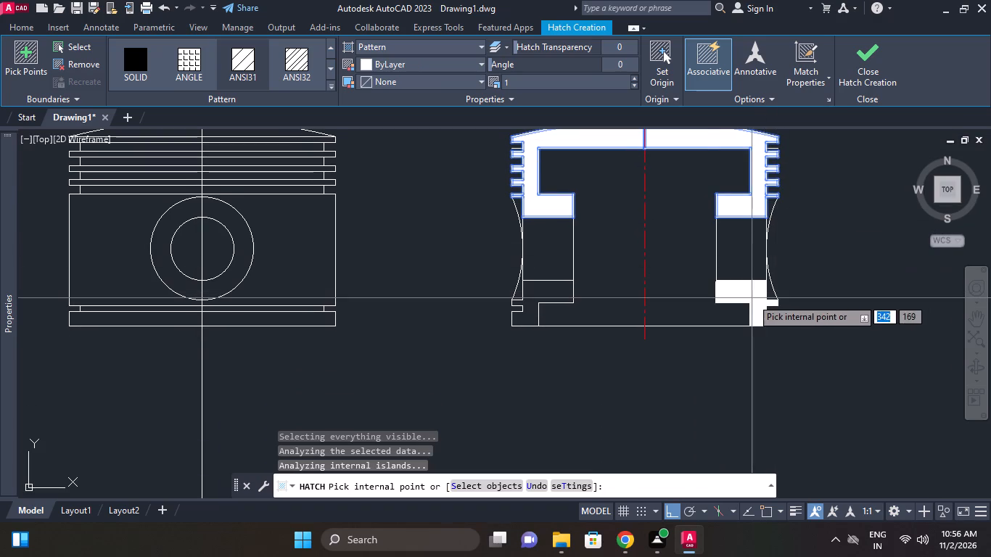
pyautogui.click(752, 298)
pyautogui.click(534, 297)
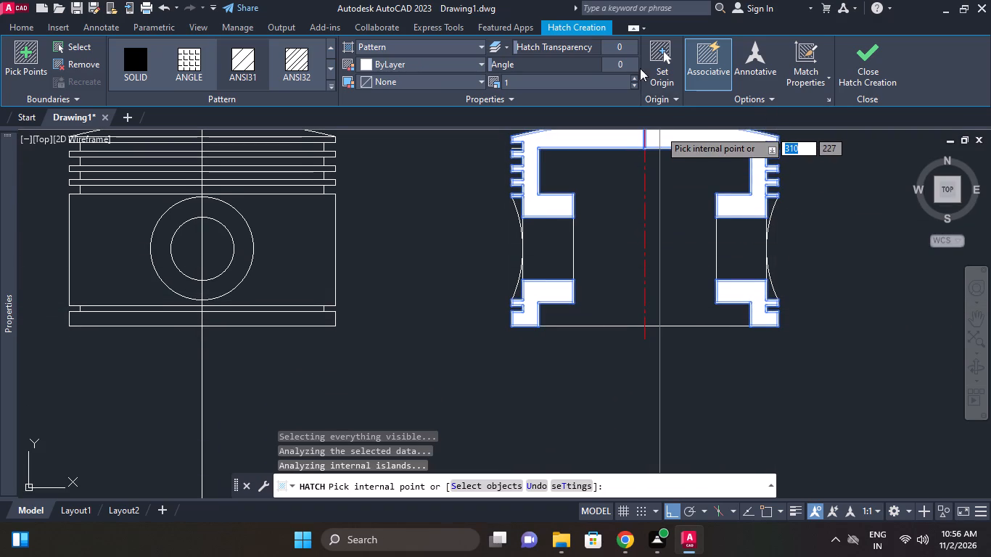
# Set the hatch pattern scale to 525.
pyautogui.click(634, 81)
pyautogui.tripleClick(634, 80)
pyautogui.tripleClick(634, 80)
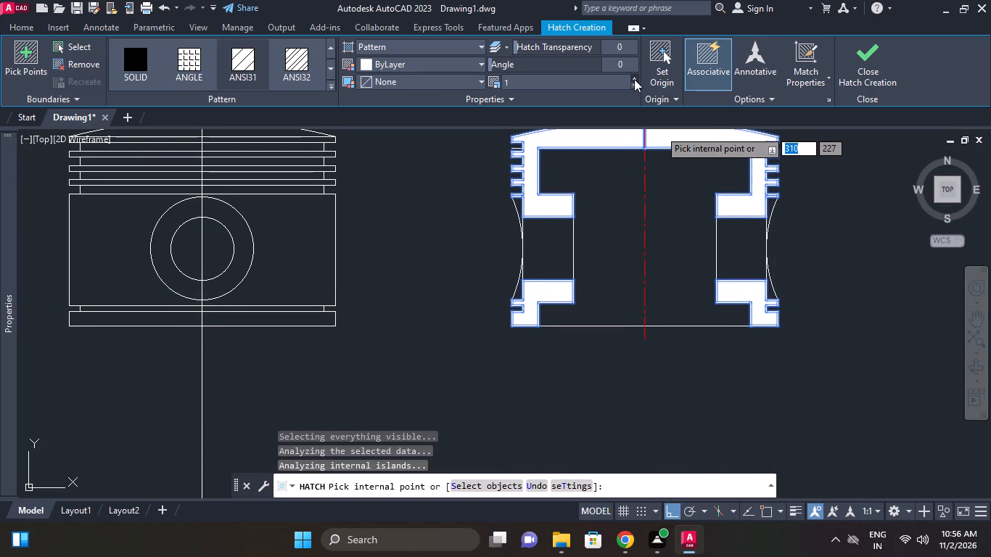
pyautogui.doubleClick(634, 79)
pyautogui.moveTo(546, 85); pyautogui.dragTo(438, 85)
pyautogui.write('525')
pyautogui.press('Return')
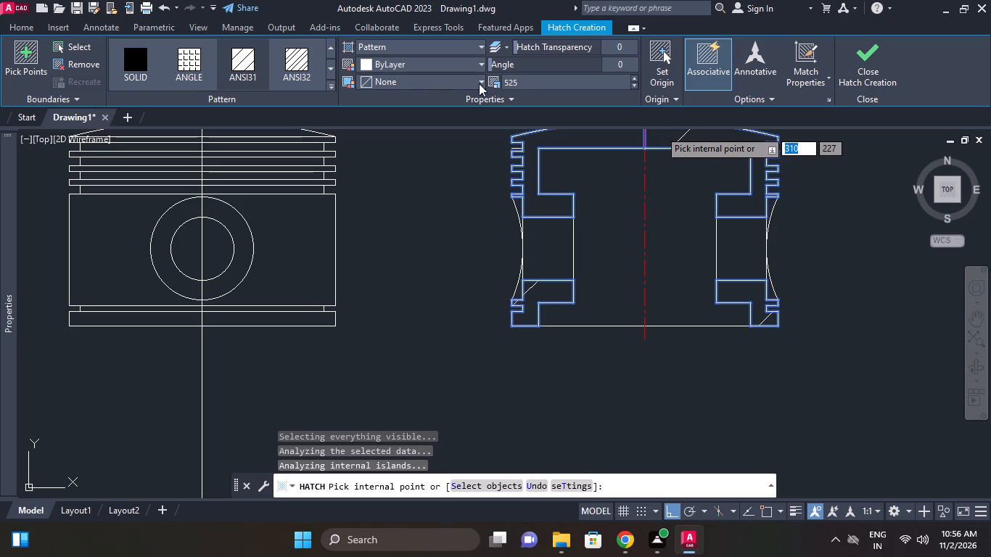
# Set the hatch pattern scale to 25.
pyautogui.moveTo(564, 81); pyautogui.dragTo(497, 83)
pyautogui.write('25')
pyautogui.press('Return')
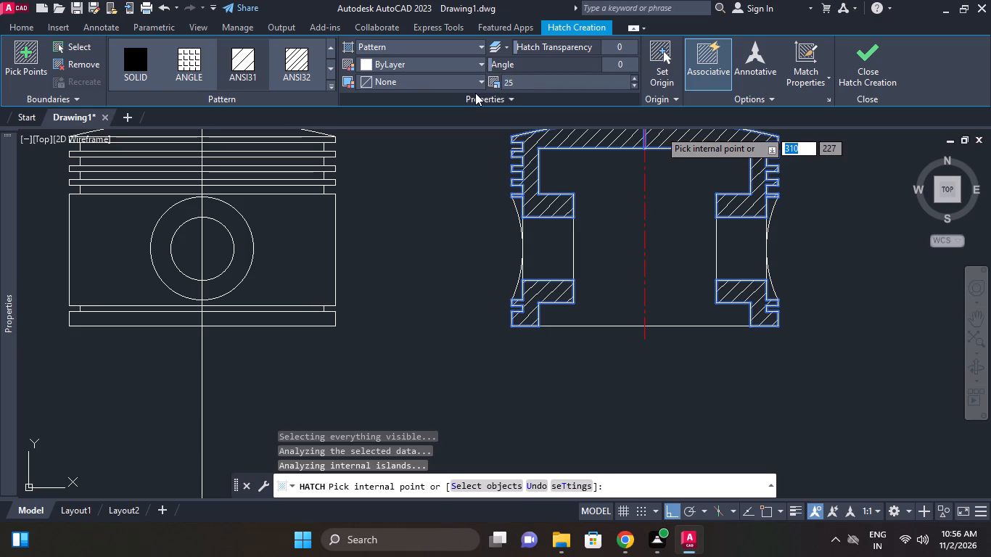
# Set the hatch pattern scale to 20 and finish the section hatch.
pyautogui.click(514, 81)
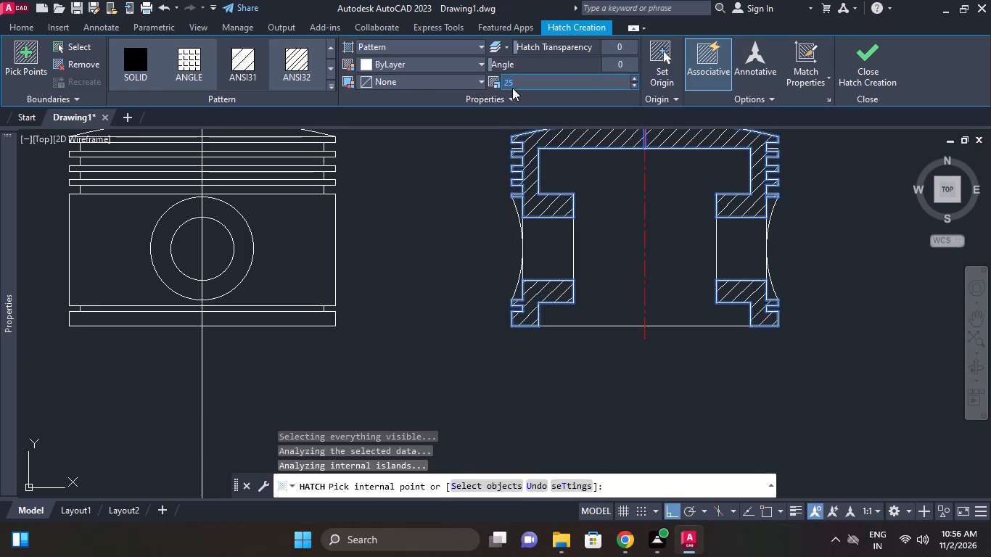
pyautogui.write('20')
pyautogui.press('Return')
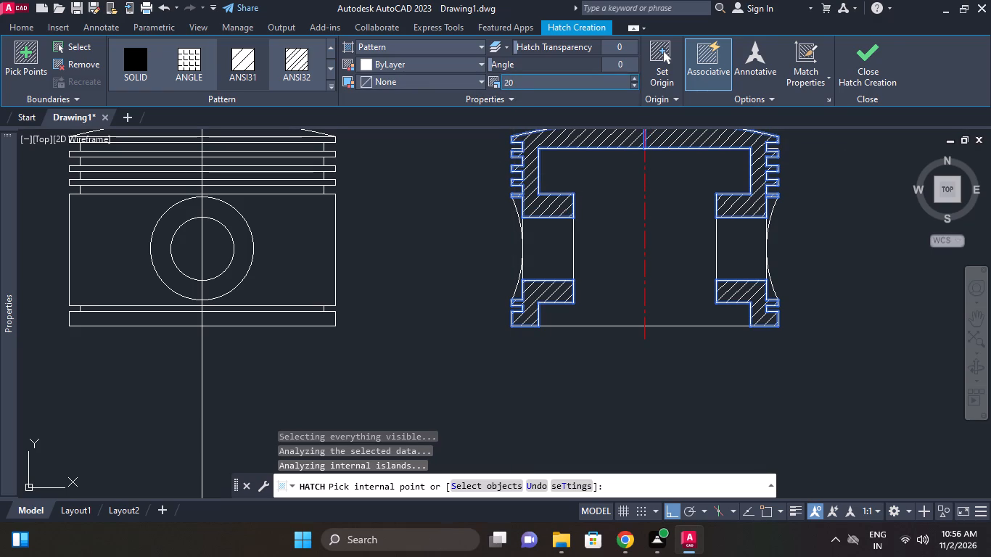
pyautogui.click(868, 53)
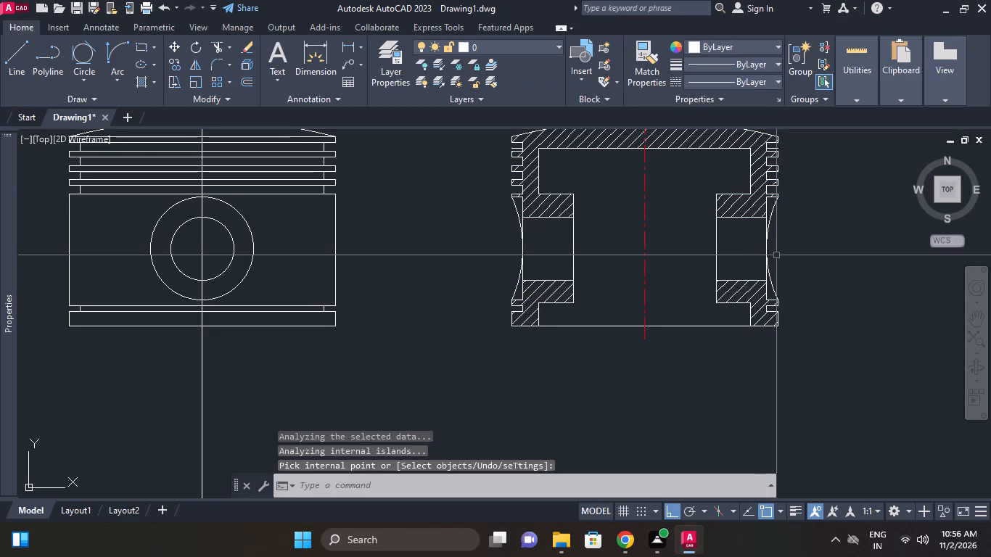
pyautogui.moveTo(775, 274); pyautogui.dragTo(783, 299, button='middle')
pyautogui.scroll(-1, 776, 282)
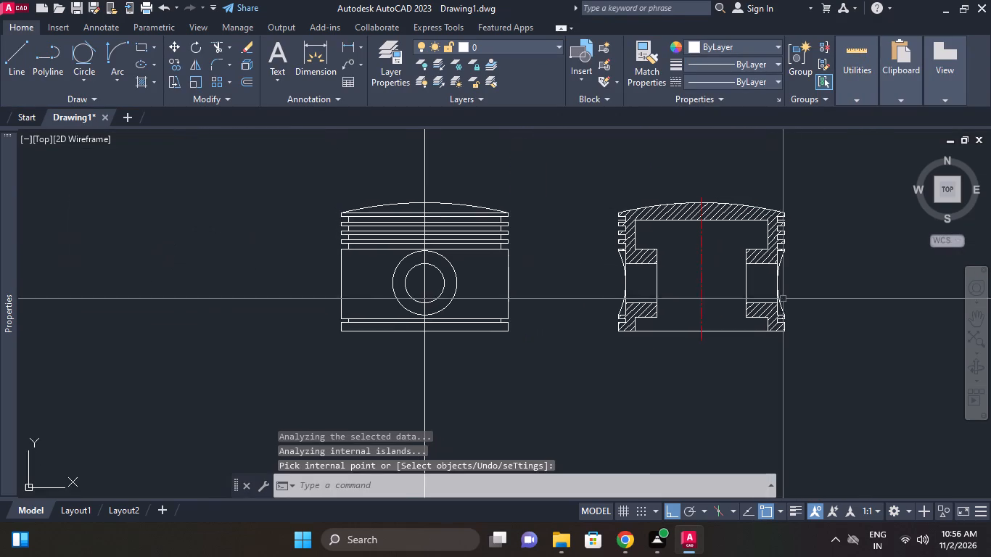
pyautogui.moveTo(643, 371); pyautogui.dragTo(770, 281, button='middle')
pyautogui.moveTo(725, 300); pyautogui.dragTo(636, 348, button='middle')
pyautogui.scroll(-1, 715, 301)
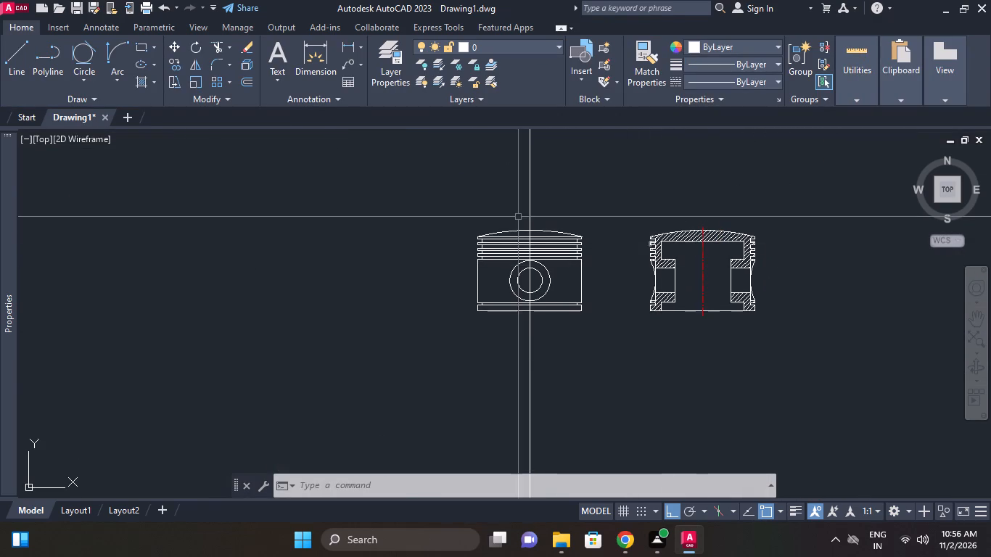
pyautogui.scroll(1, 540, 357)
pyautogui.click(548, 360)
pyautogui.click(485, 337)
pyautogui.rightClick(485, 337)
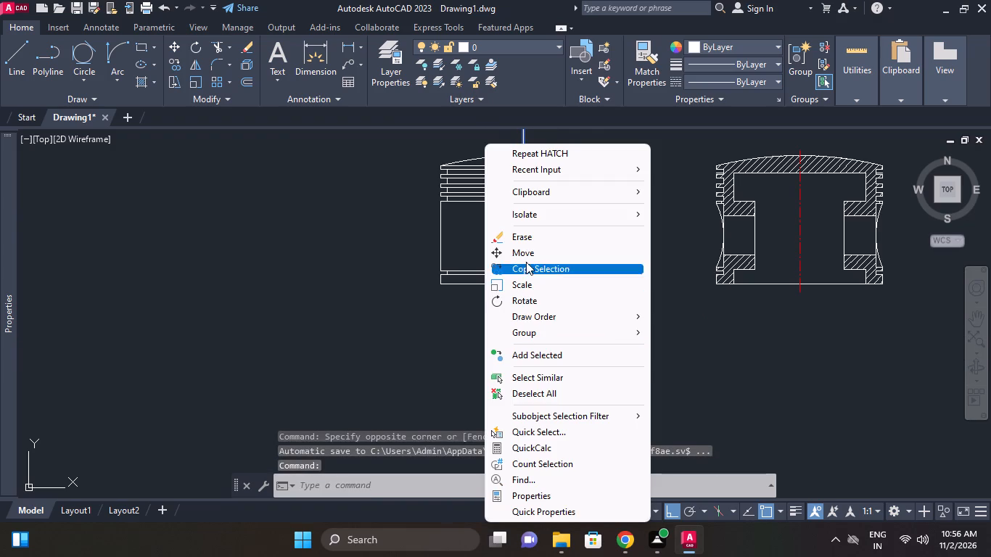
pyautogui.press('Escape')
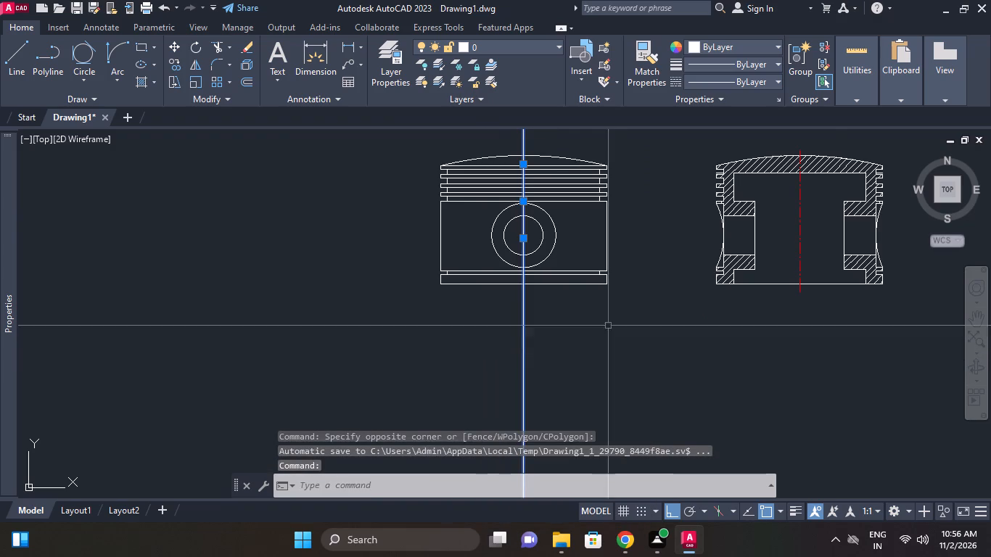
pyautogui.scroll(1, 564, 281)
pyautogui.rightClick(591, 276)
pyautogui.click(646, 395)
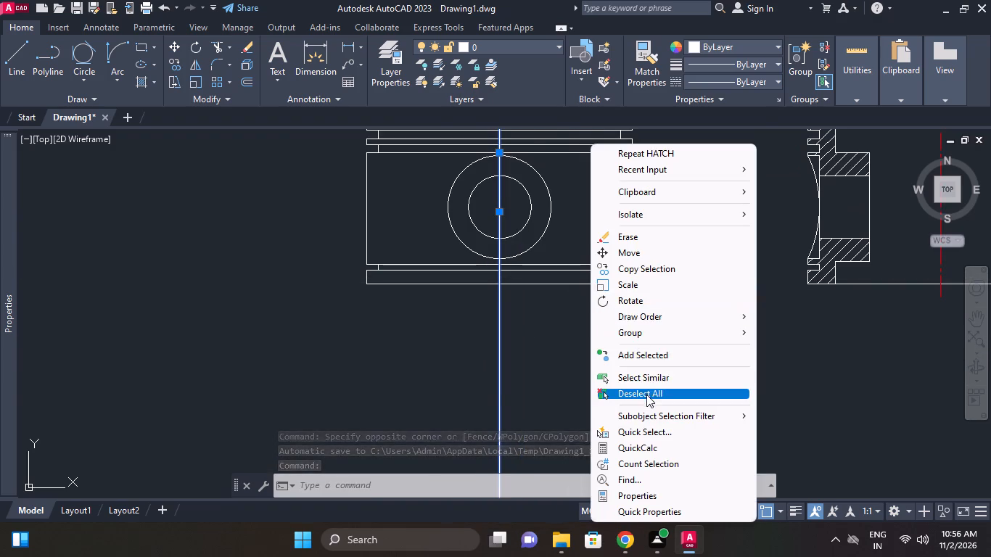
# Draw a short horizontal line just below the front view's bottom edge, crossing the vertical construction line.
pyautogui.scroll(2, 486, 269)
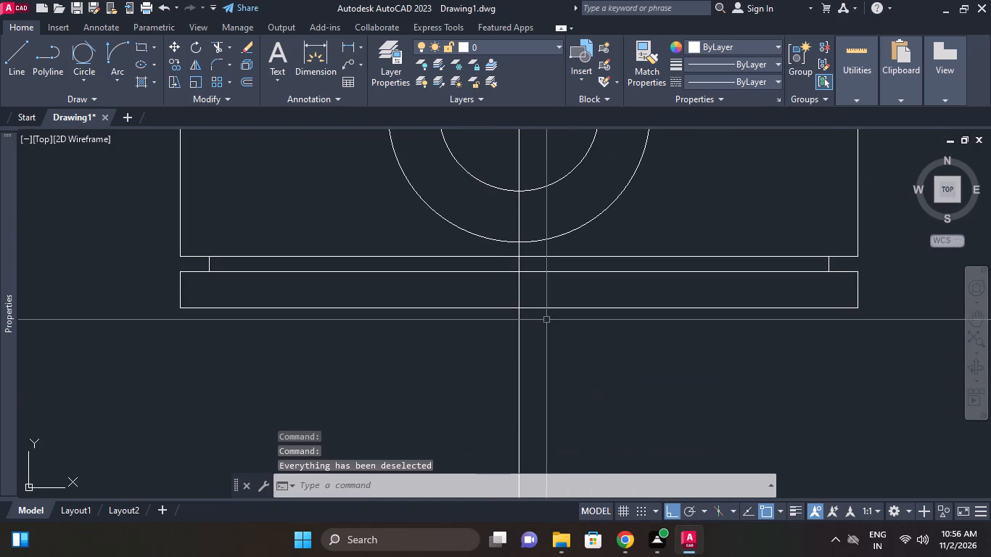
pyautogui.scroll(1, 546, 327)
pyautogui.click(20, 62)
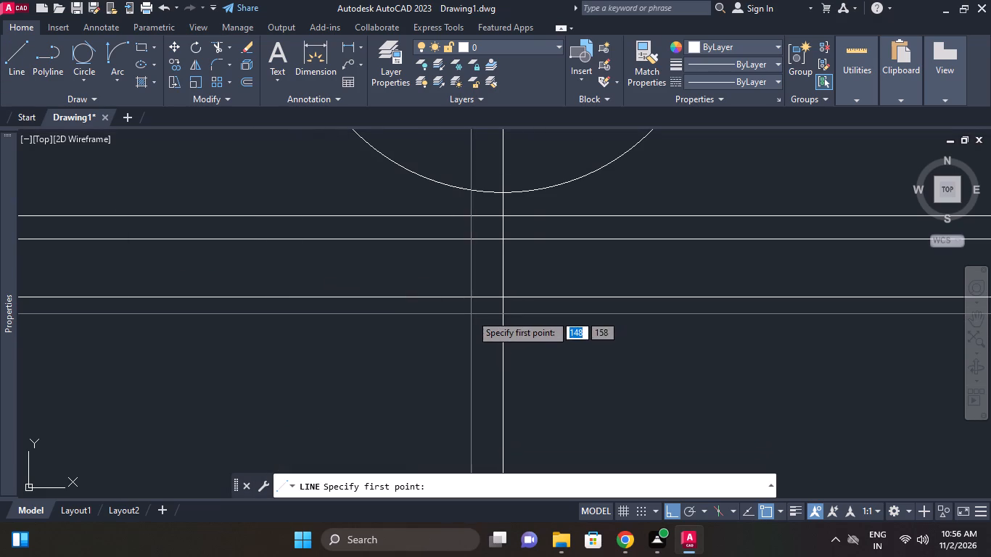
pyautogui.click(488, 333)
pyautogui.click(556, 329)
pyautogui.rightClick(556, 329)
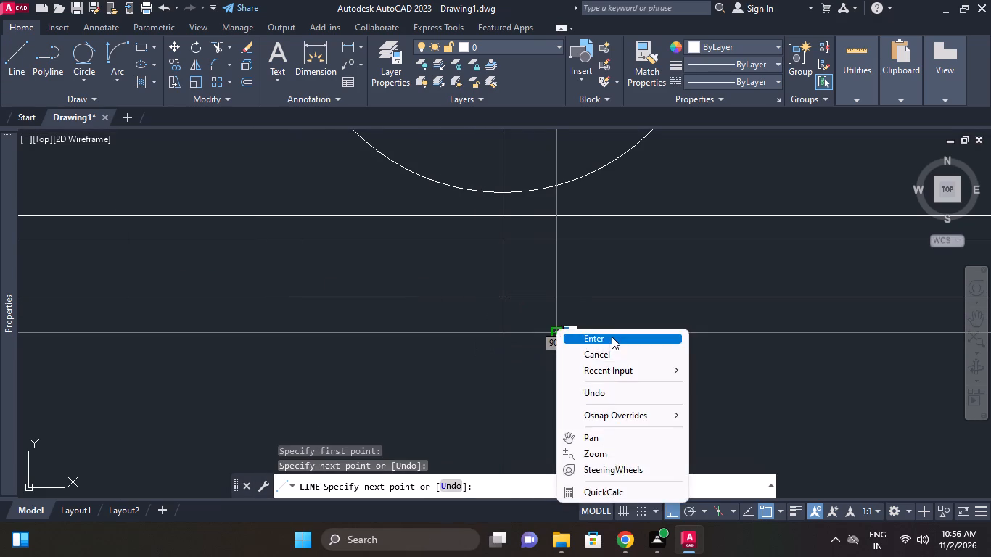
pyautogui.click(612, 337)
# Draw a second short horizontal line just above the front view's domed crown, crossing the vertical construction line.
pyautogui.rightClick(588, 255)
pyautogui.click(624, 244)
pyautogui.scroll(-4, 456, 205)
pyautogui.moveTo(456, 223); pyautogui.dragTo(463, 290, button='middle')
pyautogui.moveTo(499, 304); pyautogui.dragTo(489, 278, button='middle')
pyautogui.moveTo(436, 132); pyautogui.dragTo(443, 247, button='middle')
pyautogui.scroll(3, 485, 245)
pyautogui.click(371, 252)
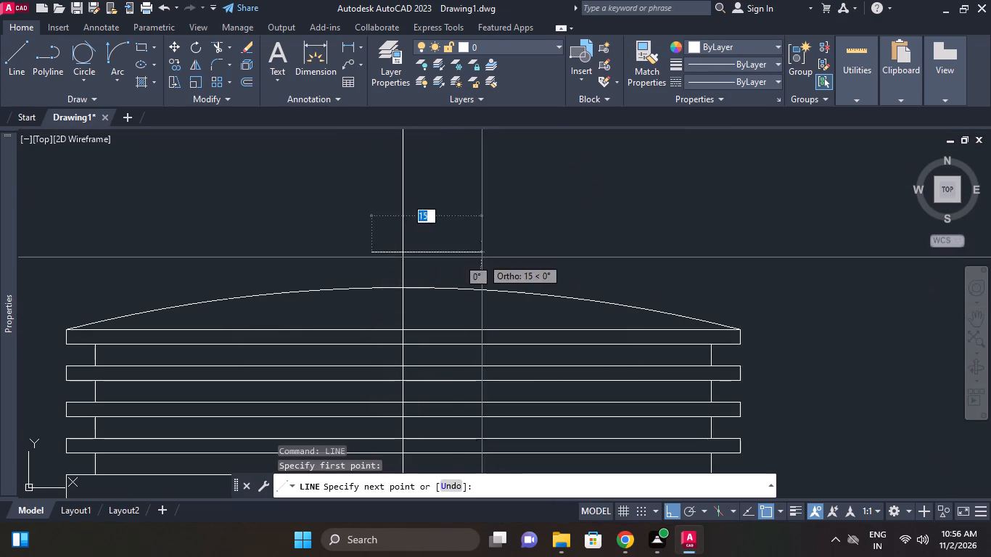
pyautogui.click(451, 252)
pyautogui.rightClick(475, 233)
pyautogui.click(518, 257)
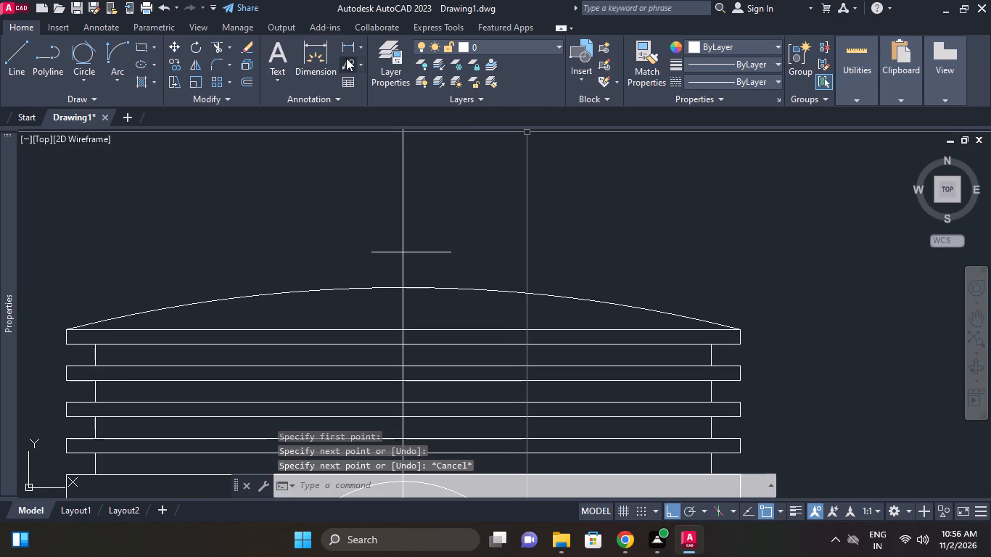
# With both short horizontal lines as cutting edges, trim the vertical construction line below the lower short line.
pyautogui.click(216, 49)
pyautogui.click(421, 261)
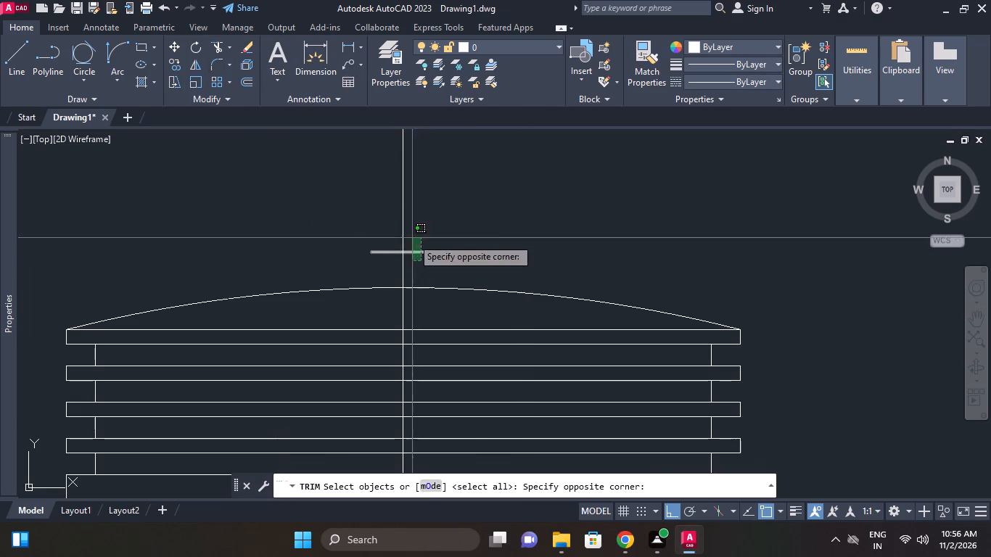
pyautogui.click(412, 238)
pyautogui.scroll(-2, 439, 216)
pyautogui.moveTo(439, 216); pyautogui.dragTo(438, 210, button='middle')
pyautogui.moveTo(498, 290); pyautogui.dragTo(502, 234, button='middle')
pyautogui.moveTo(464, 308); pyautogui.dragTo(464, 257, button='middle')
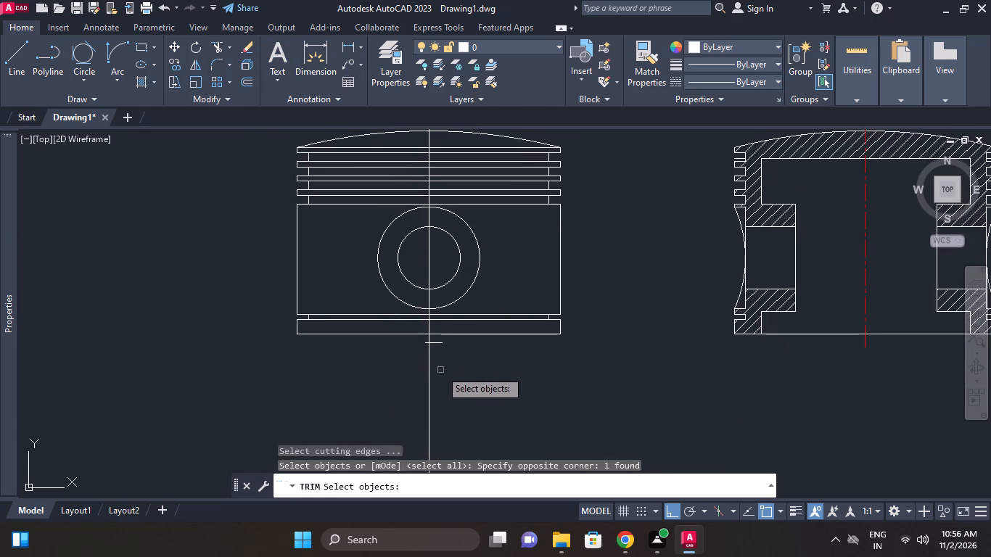
pyautogui.scroll(2, 440, 350)
pyautogui.click(435, 329)
pyautogui.click(432, 340)
pyautogui.rightClick(472, 348)
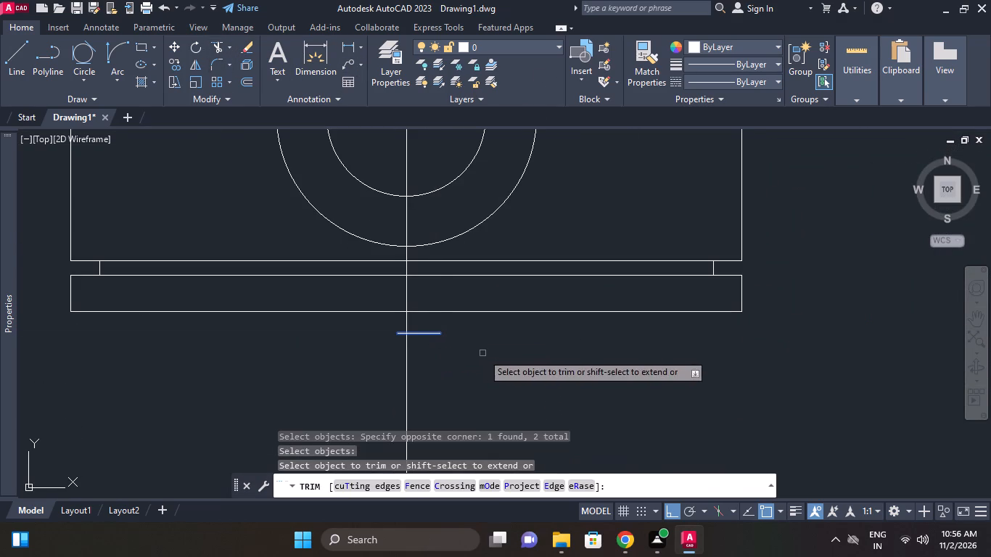
pyautogui.click(434, 366)
pyautogui.click(407, 361)
pyautogui.click(414, 342)
pyautogui.click(395, 347)
# Trim the vertical construction line above the upper short line over the crown and finish trimming.
pyautogui.scroll(-2, 443, 342)
pyautogui.moveTo(444, 347); pyautogui.dragTo(448, 387, button='middle')
pyautogui.scroll(1, 430, 152)
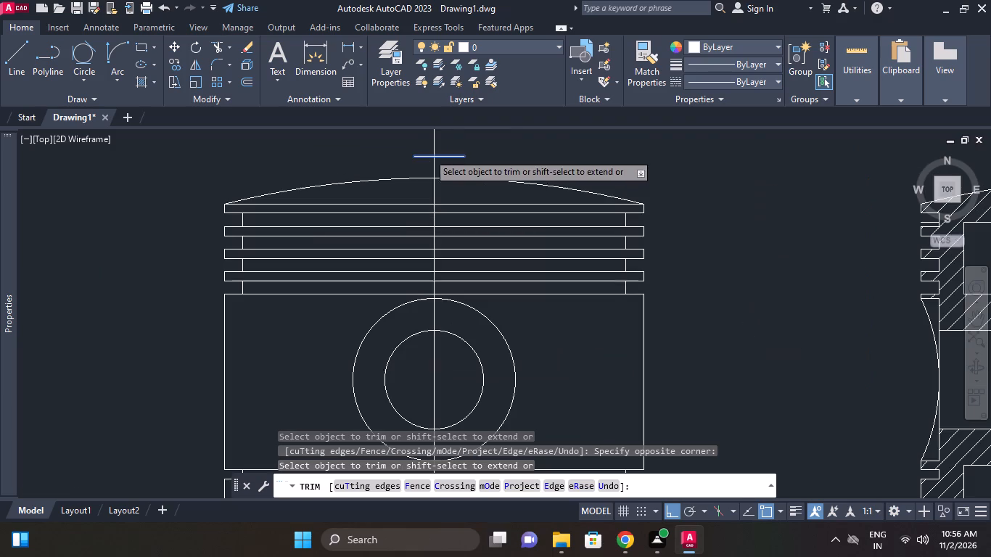
pyautogui.click(439, 138)
pyautogui.click(414, 140)
pyautogui.rightClick(416, 145)
pyautogui.click(429, 149)
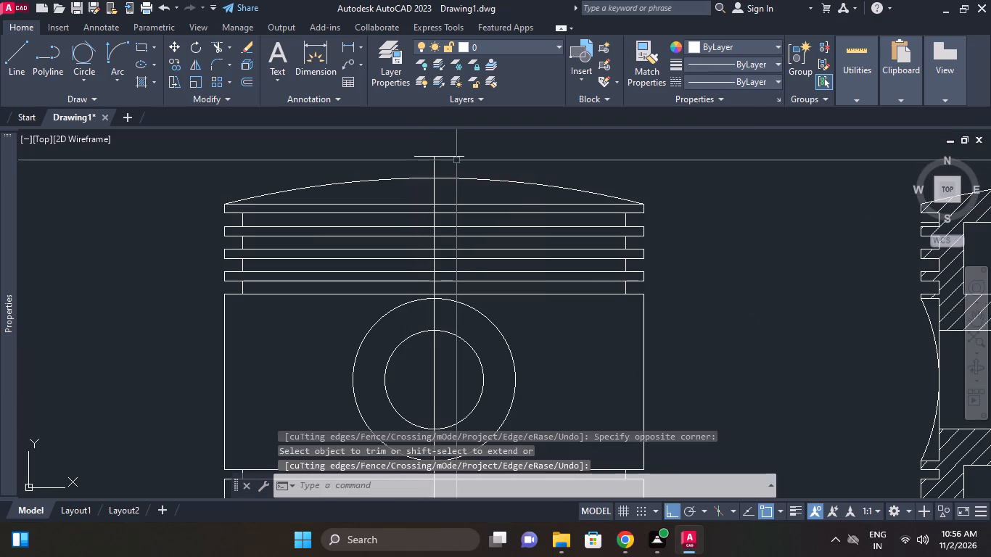
# Erase the two short horizontal cutting lines above and below the front view.
pyautogui.click(455, 157)
pyautogui.scroll(-1, 452, 152)
pyautogui.moveTo(459, 234); pyautogui.dragTo(460, 181, button='middle')
pyautogui.scroll(2, 441, 327)
pyautogui.click(466, 337)
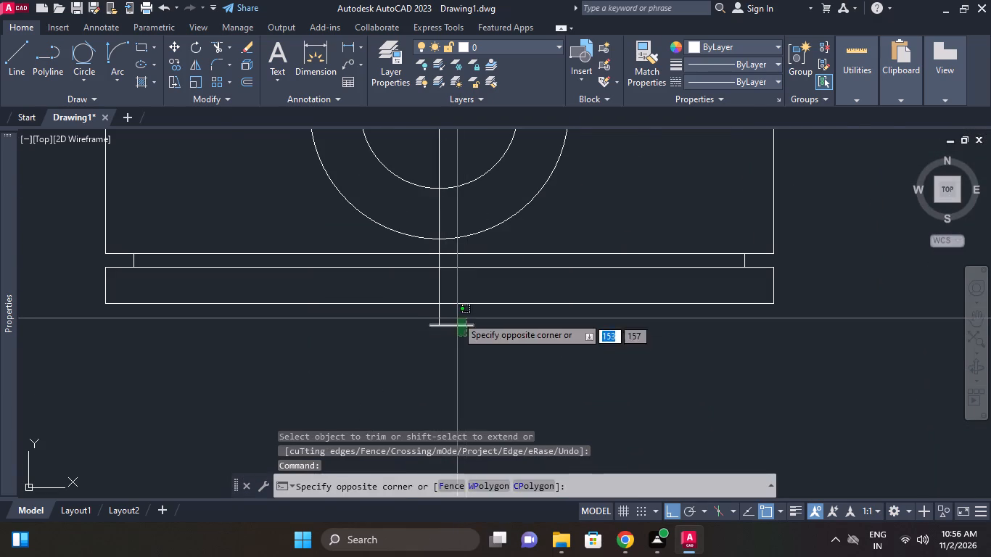
pyautogui.click(456, 315)
pyautogui.rightClick(456, 315)
pyautogui.click(508, 255)
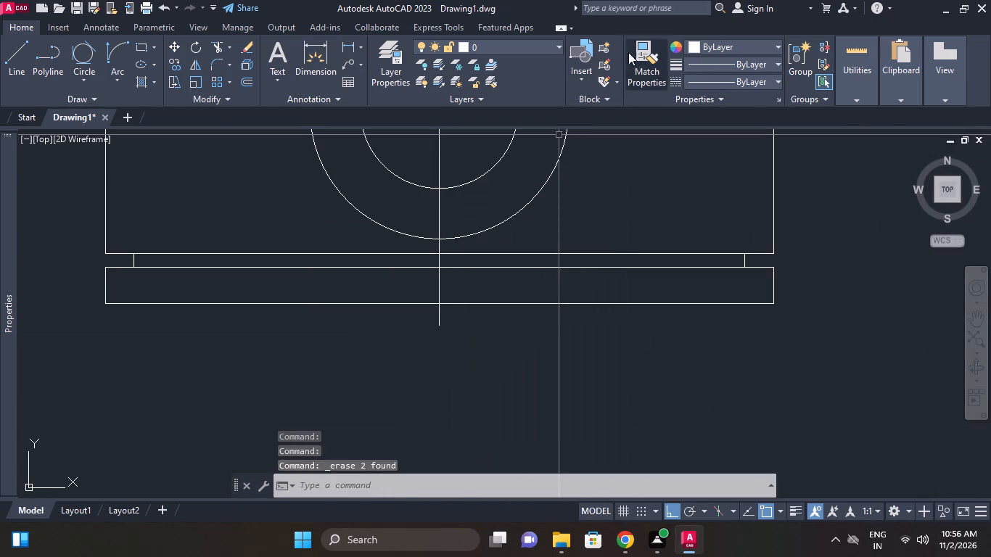
# Match the front view's vertical centreline to the properties of the section view's red centreline.
pyautogui.click(625, 57)
pyautogui.click(643, 60)
pyautogui.moveTo(772, 239); pyautogui.dragTo(622, 308, button='middle')
pyautogui.scroll(-1, 766, 241)
pyautogui.moveTo(750, 267); pyautogui.dragTo(630, 284, button='middle')
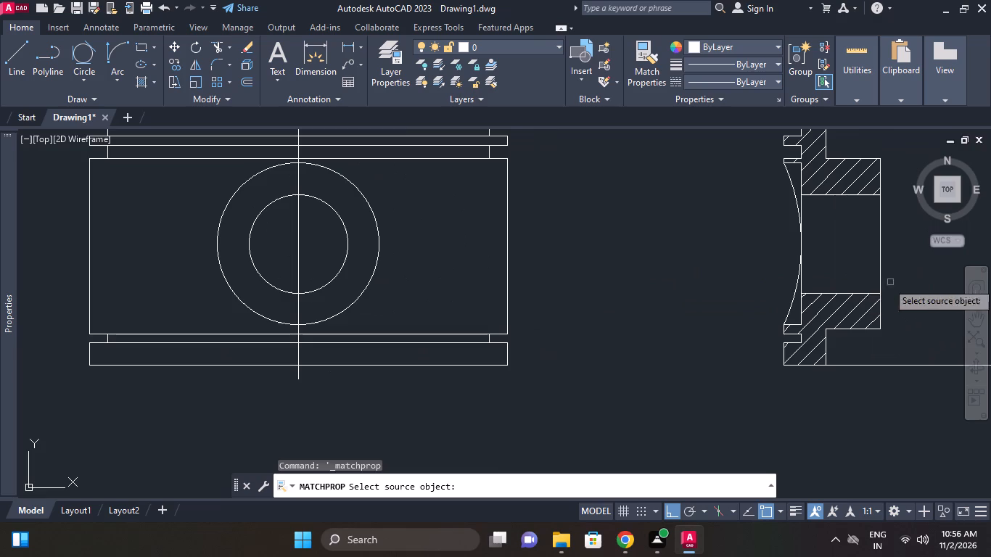
pyautogui.scroll(-3, 855, 271)
pyautogui.moveTo(747, 274); pyautogui.dragTo(639, 274, button='middle')
pyautogui.scroll(2, 756, 271)
pyautogui.click(701, 242)
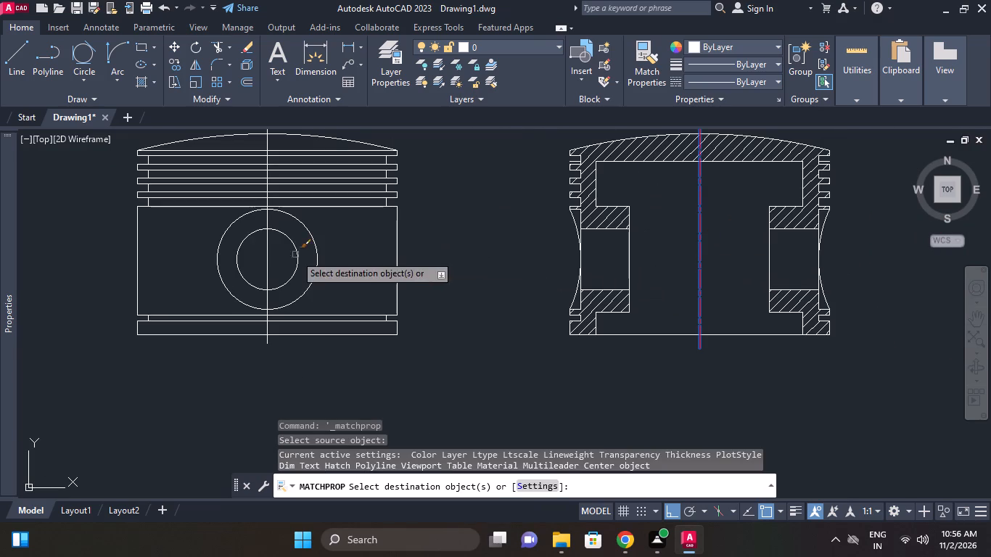
pyautogui.click(267, 252)
pyautogui.rightClick(417, 265)
pyautogui.click(466, 265)
pyautogui.click(466, 272)
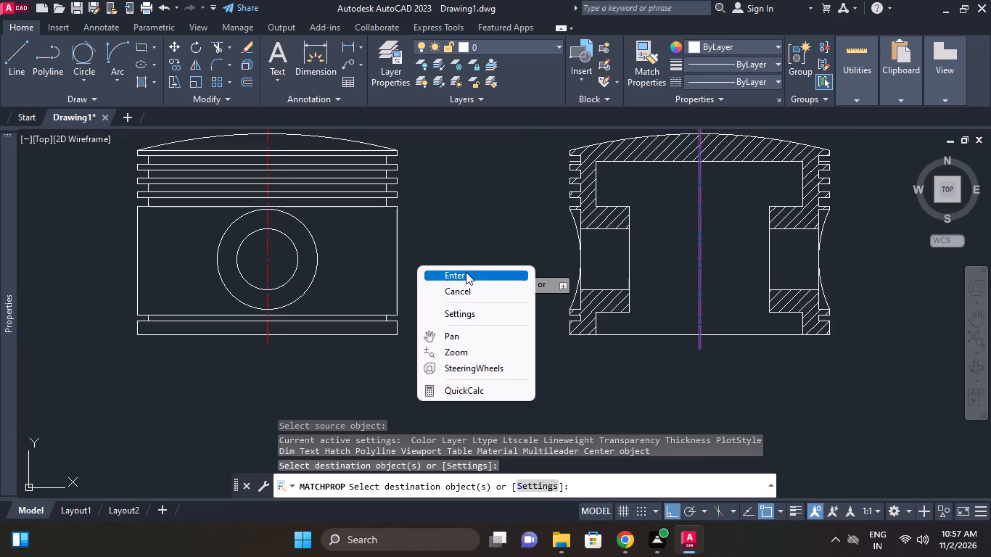
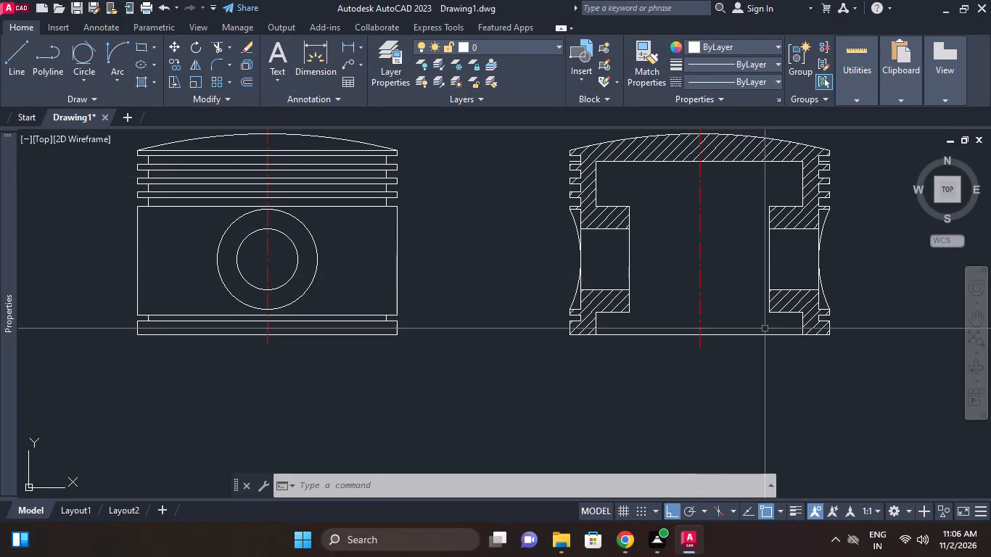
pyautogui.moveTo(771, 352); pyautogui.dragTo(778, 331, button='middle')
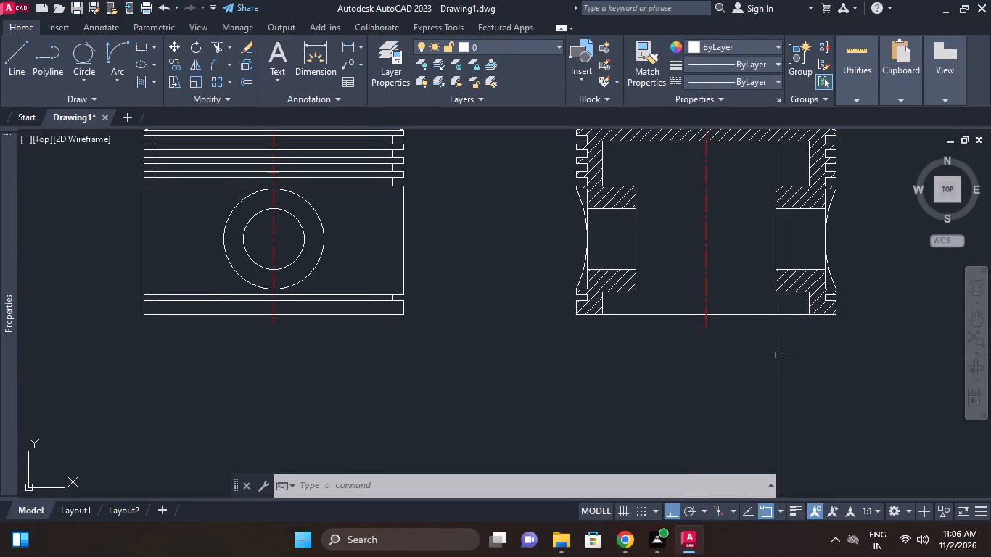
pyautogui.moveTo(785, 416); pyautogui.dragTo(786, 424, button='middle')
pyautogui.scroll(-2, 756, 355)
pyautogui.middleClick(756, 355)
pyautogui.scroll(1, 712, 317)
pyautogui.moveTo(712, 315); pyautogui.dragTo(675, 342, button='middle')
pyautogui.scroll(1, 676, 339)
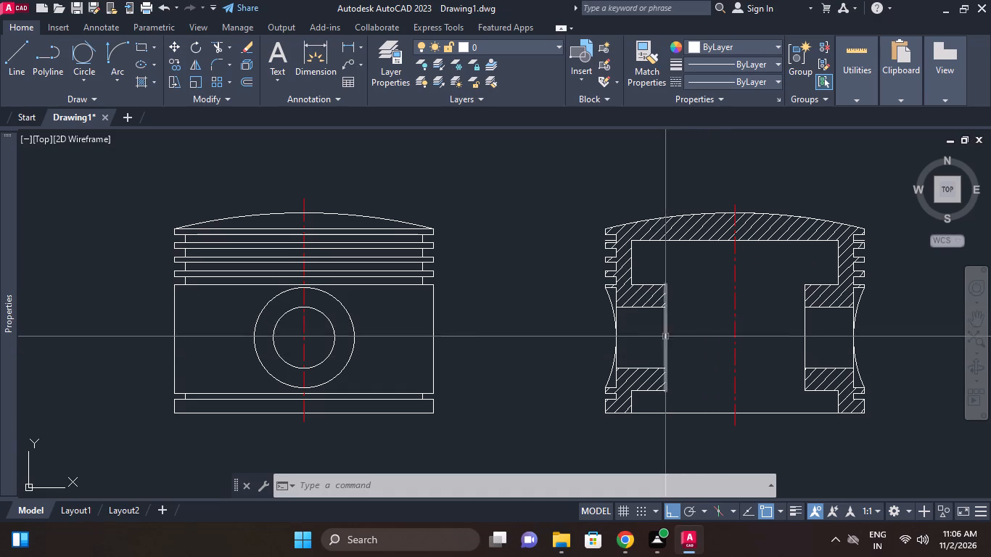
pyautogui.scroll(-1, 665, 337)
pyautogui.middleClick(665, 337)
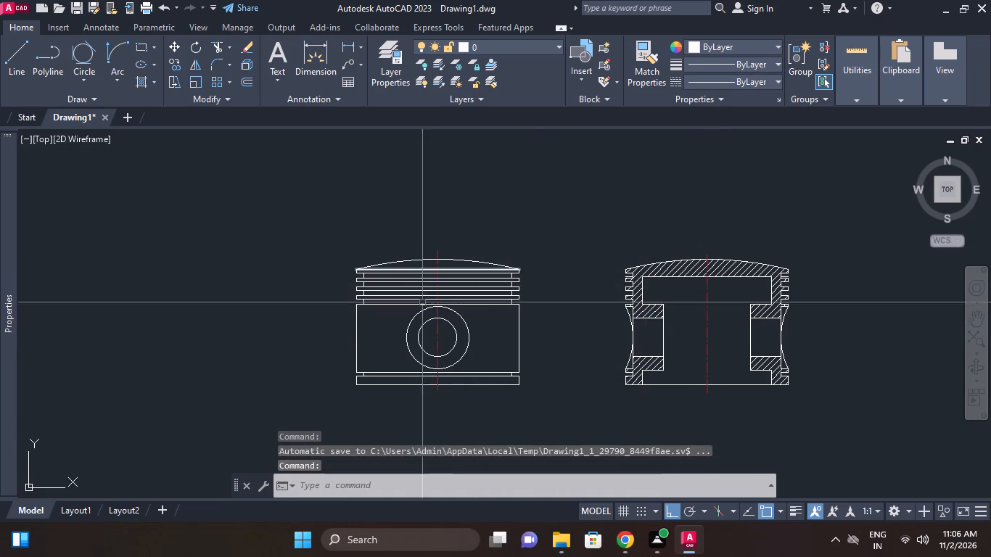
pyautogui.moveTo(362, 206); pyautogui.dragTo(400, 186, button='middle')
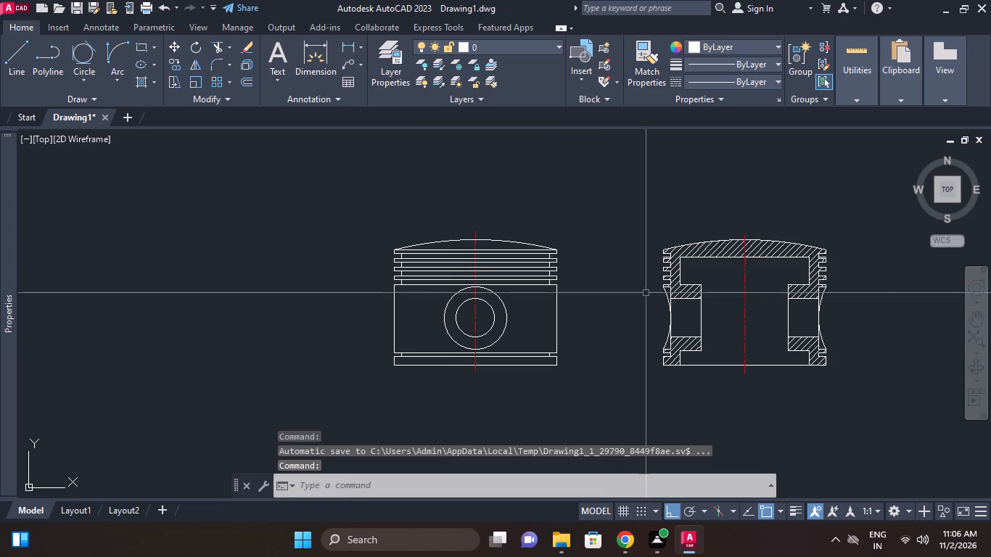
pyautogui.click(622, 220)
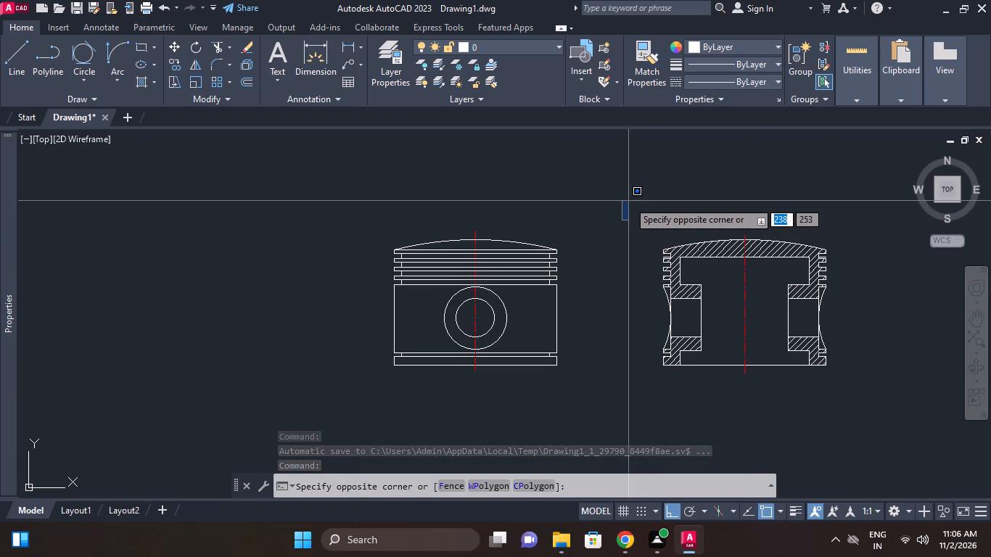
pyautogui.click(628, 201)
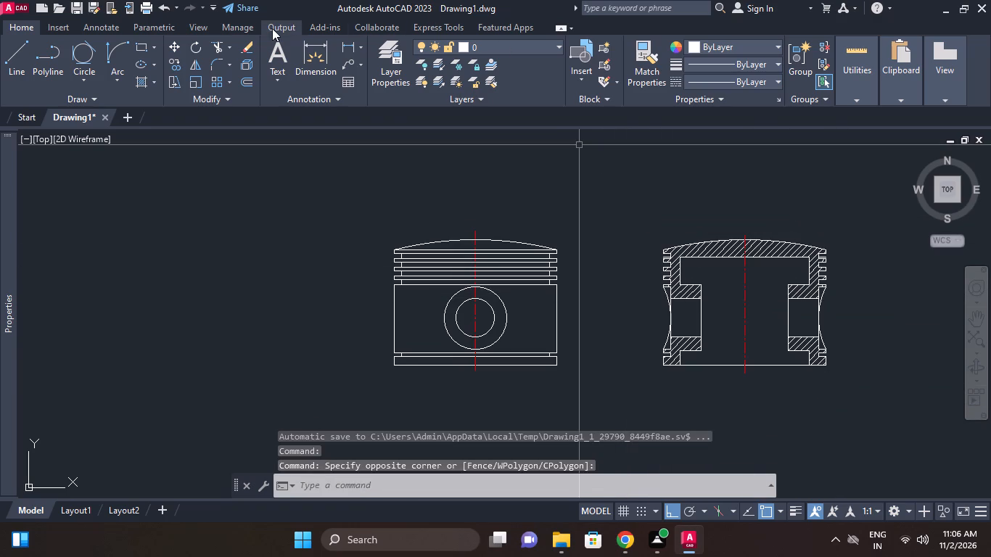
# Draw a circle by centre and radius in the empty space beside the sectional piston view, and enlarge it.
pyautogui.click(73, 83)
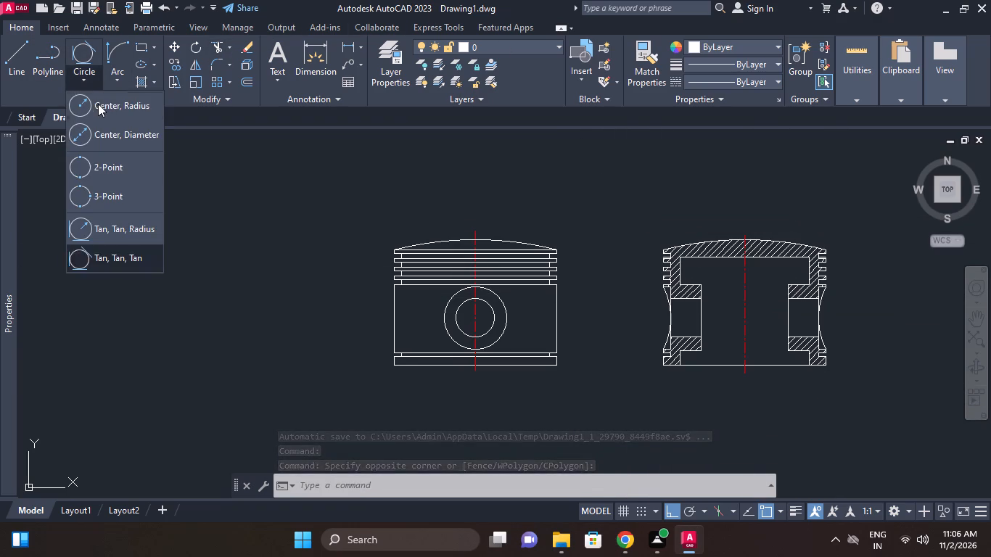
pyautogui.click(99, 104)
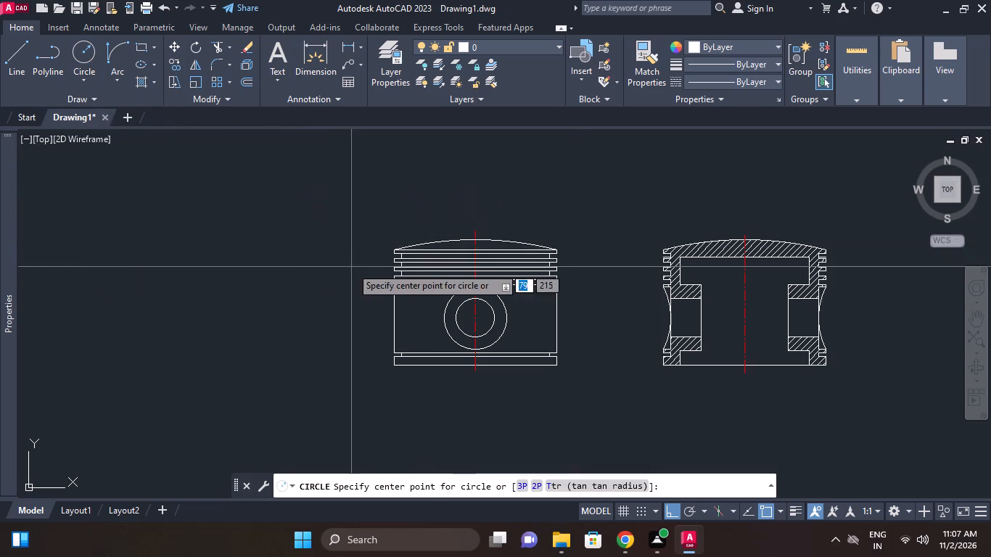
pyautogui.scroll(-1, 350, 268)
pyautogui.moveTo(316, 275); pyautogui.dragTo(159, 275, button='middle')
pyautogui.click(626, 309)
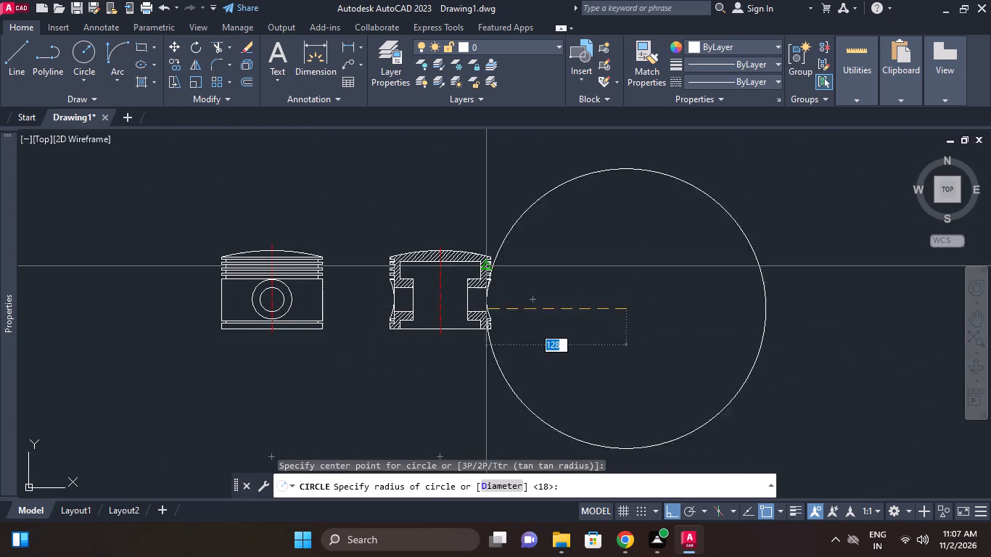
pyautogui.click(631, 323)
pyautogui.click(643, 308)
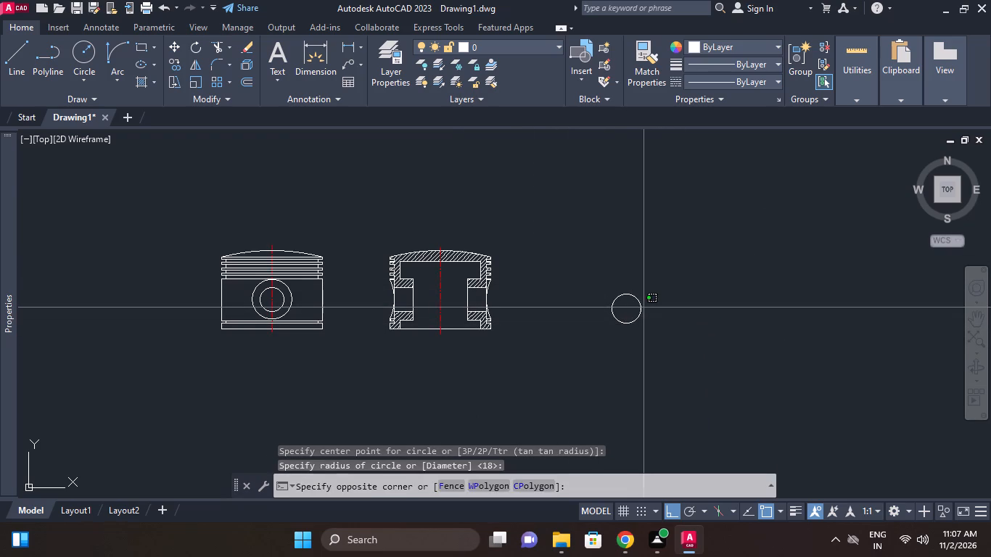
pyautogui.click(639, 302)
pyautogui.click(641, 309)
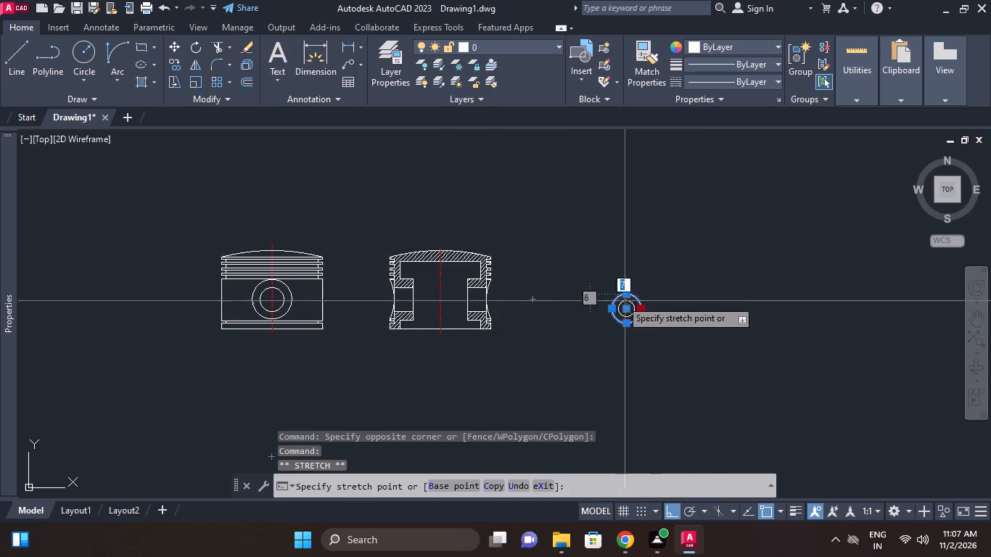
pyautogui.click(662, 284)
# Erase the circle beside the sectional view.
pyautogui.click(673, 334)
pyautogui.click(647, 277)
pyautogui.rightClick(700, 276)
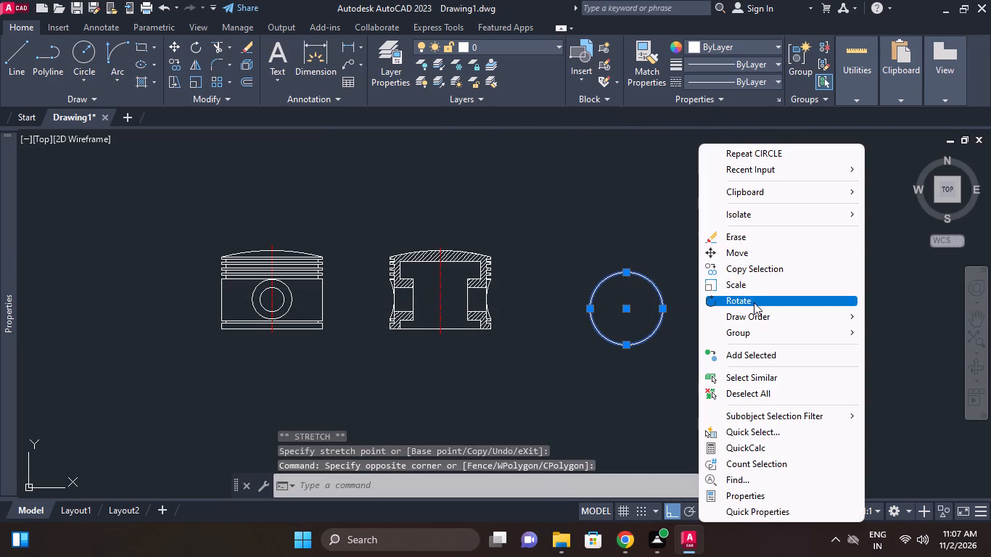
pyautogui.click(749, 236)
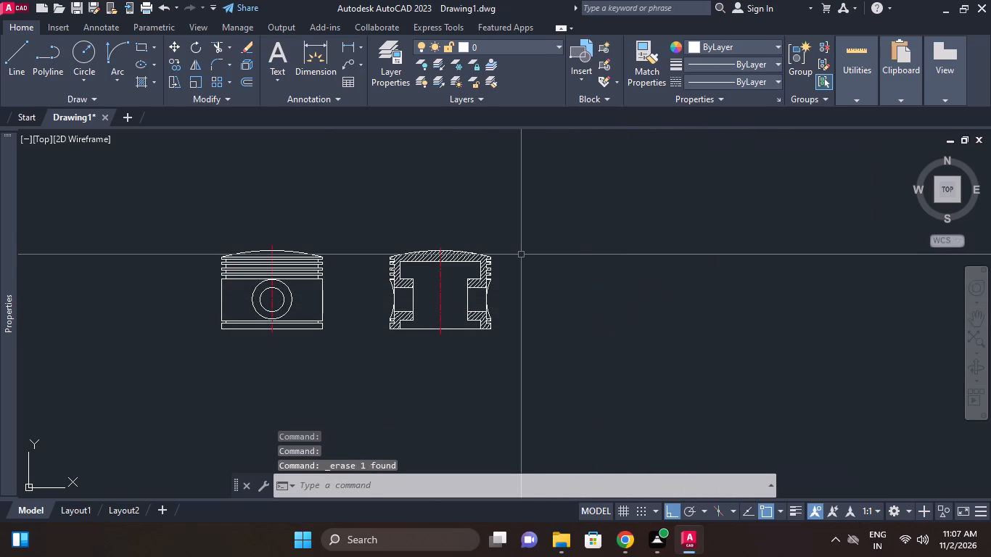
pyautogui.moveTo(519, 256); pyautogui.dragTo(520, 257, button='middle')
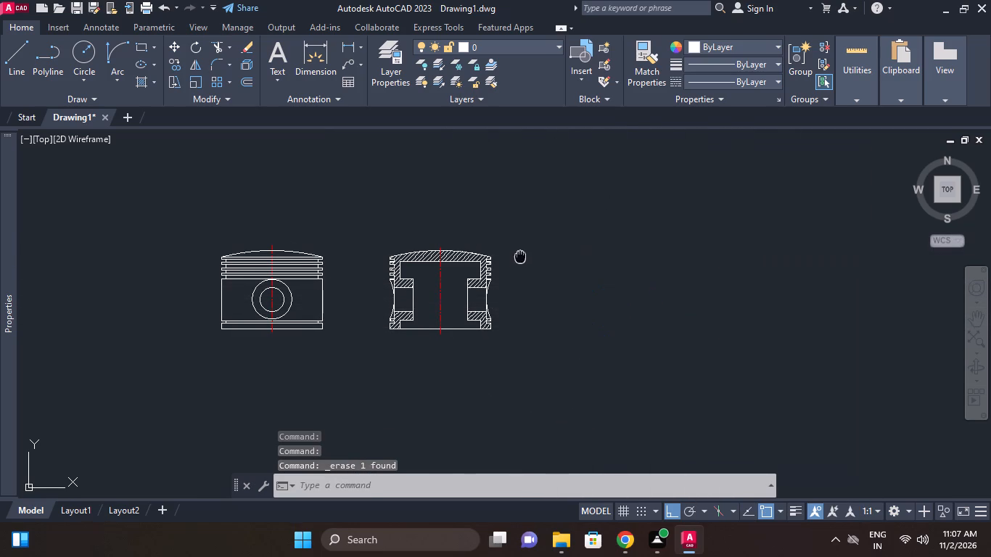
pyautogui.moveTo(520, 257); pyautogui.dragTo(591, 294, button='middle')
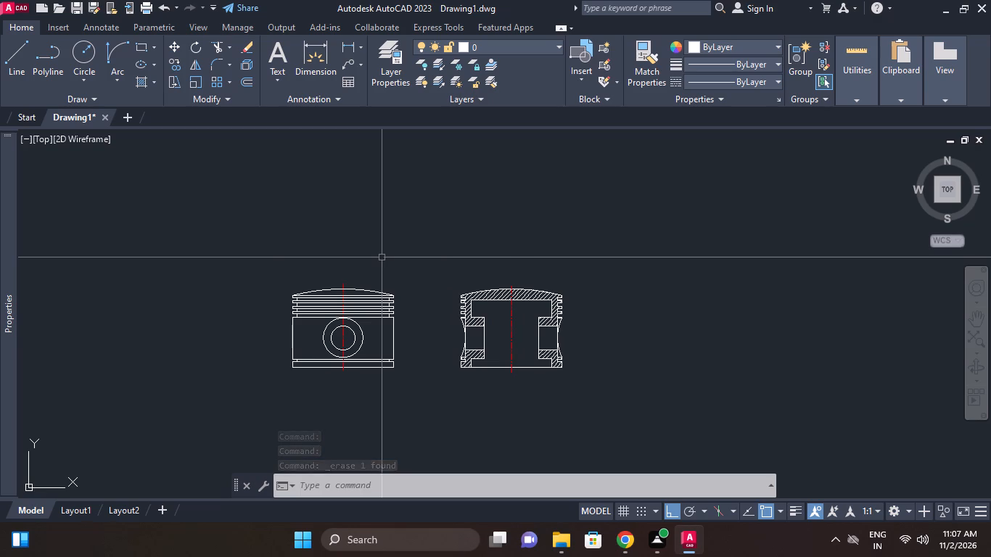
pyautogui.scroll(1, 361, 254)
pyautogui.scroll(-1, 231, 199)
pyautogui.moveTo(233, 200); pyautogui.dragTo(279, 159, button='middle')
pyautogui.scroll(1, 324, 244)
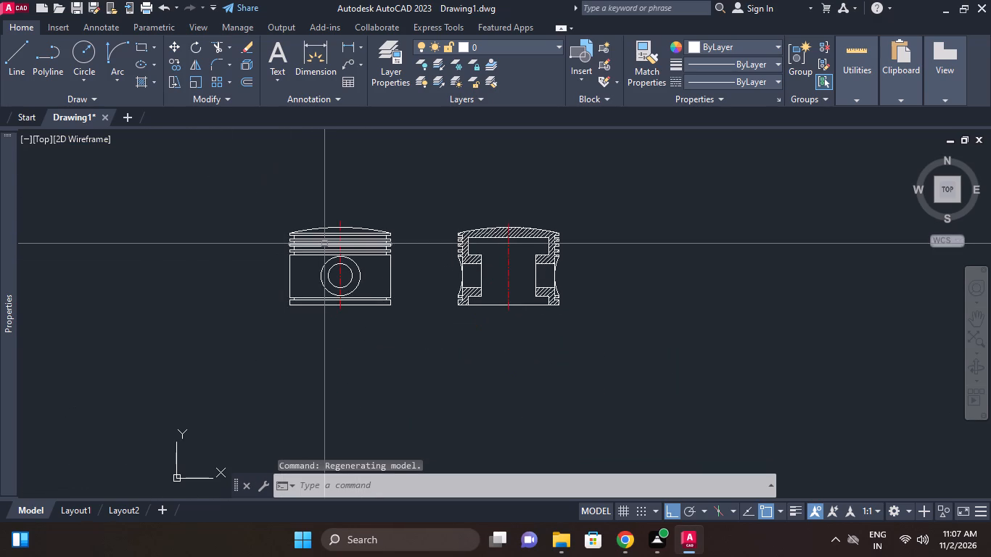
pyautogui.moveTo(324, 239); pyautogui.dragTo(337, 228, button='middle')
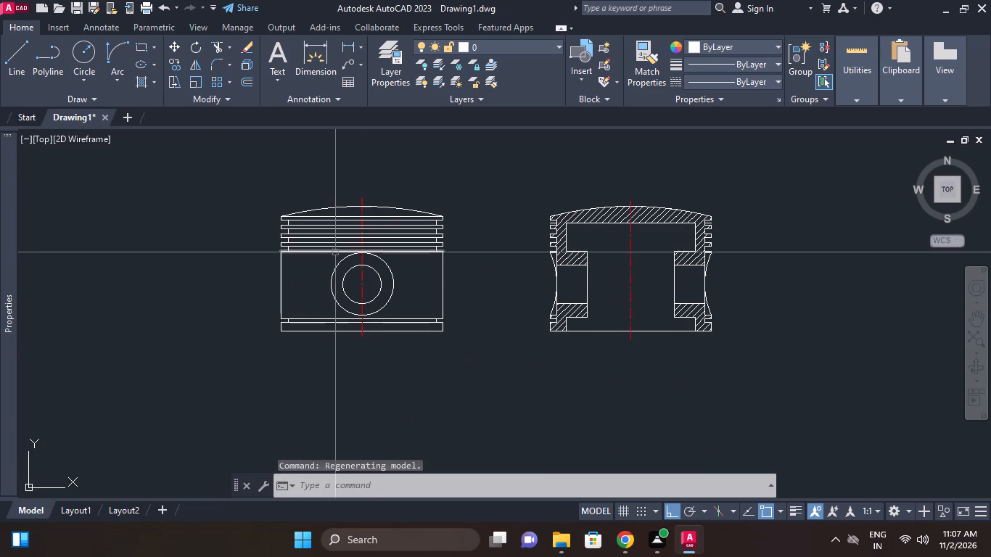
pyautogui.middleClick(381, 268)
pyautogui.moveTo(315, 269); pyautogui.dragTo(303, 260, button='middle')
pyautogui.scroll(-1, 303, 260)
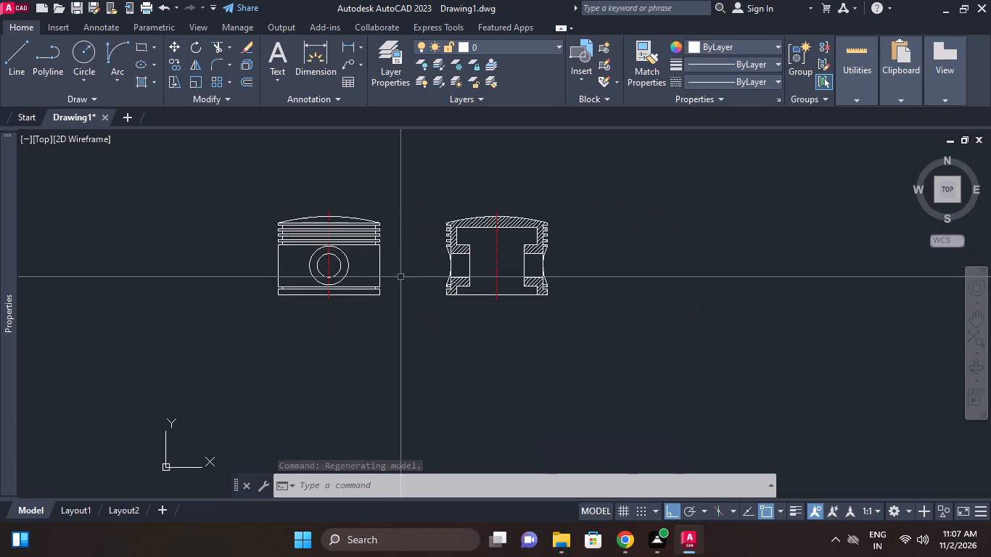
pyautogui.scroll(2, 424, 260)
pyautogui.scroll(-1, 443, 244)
# Copy the sectional view's left-half outlines, hatch, crown arc and horizontal edges about 140 units horizontally to the right of the original.
pyautogui.click(419, 173)
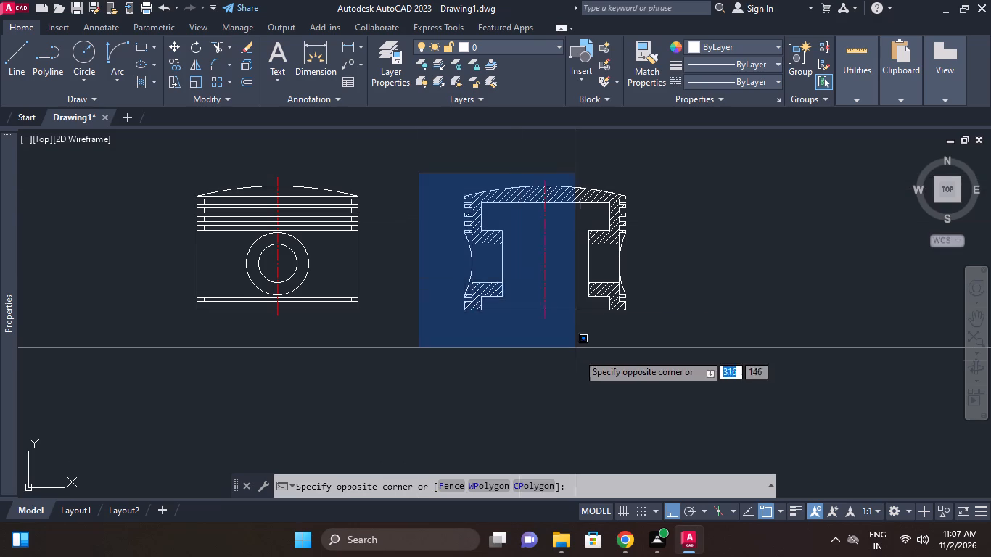
pyautogui.click(524, 350)
pyautogui.scroll(2, 506, 220)
pyautogui.click(502, 234)
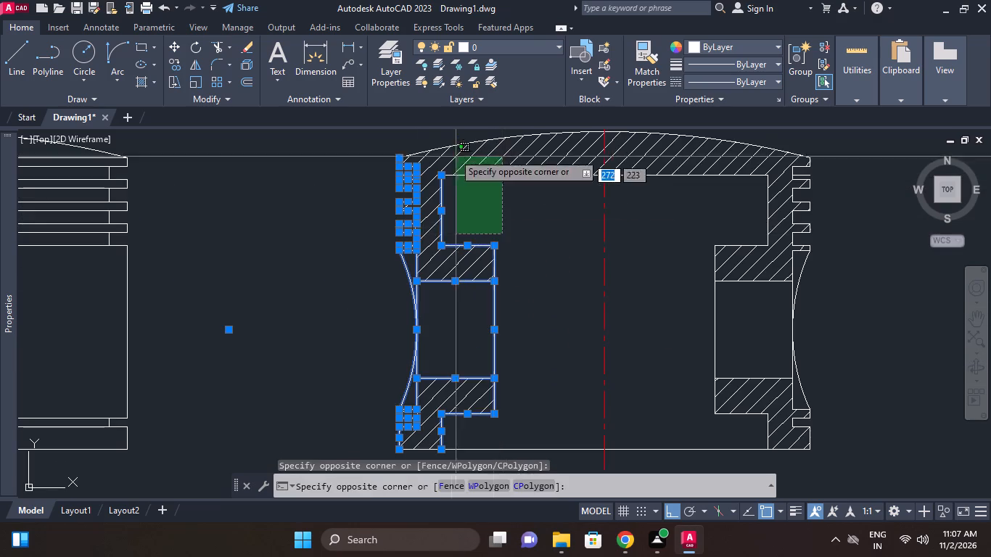
pyautogui.click(450, 148)
pyautogui.click(448, 144)
pyautogui.scroll(-1, 449, 149)
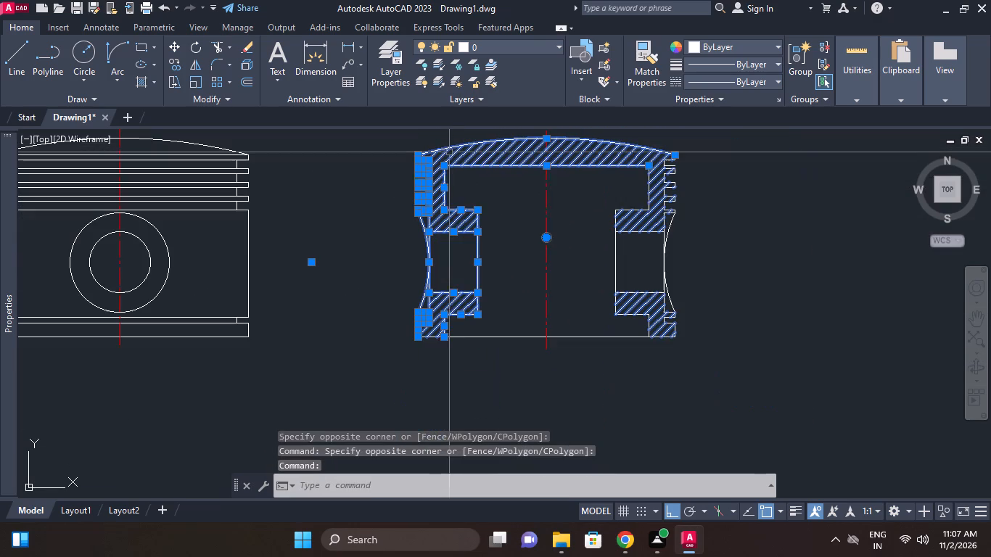
pyautogui.click(502, 354)
pyautogui.click(482, 301)
pyautogui.rightClick(494, 264)
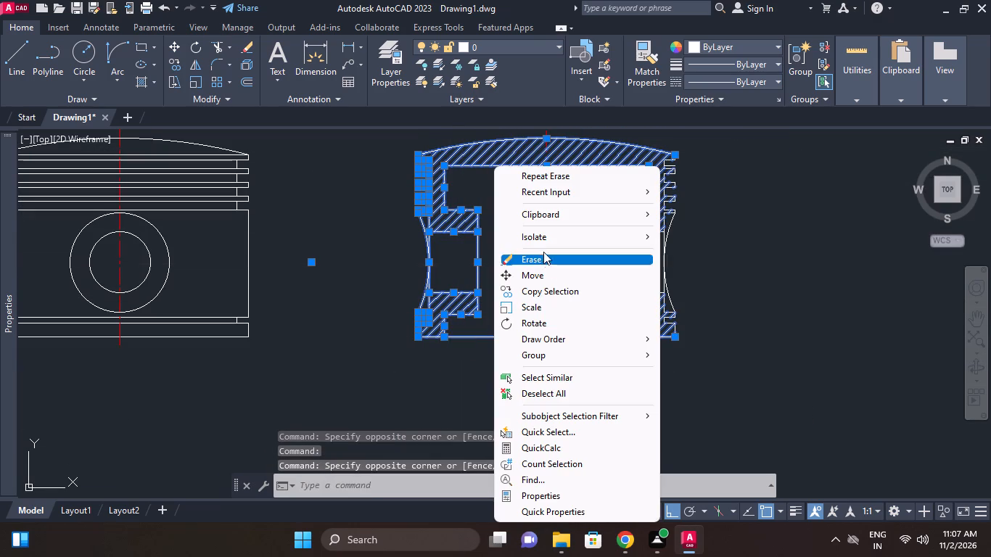
pyautogui.click(539, 291)
pyautogui.click(511, 280)
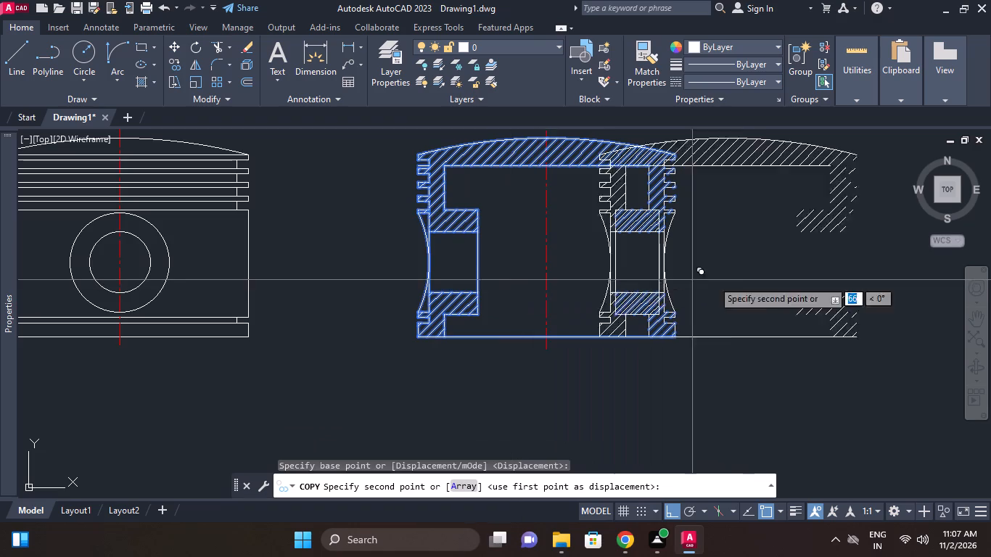
pyautogui.moveTo(757, 276); pyautogui.dragTo(511, 273, button='middle')
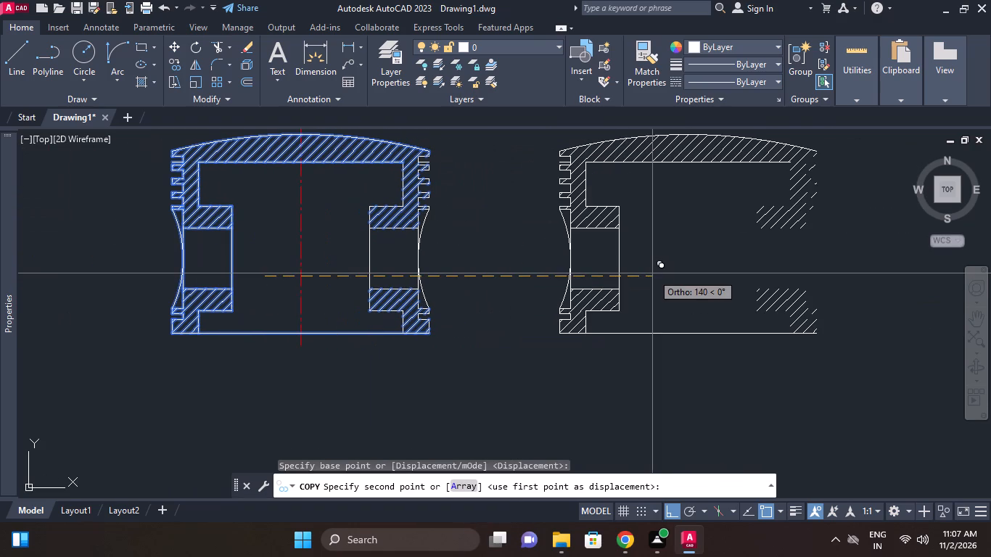
pyautogui.click(652, 273)
pyautogui.rightClick(659, 223)
pyautogui.click(696, 244)
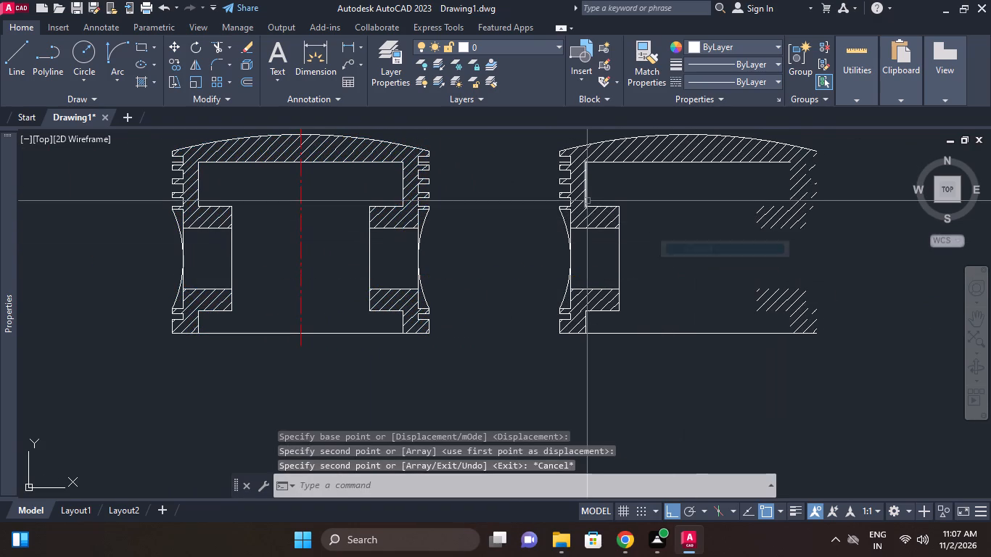
# Draw a vertical line about 80 units long through the copied section, just right of its pin boss, from below the base to above the crown.
pyautogui.middleClick(587, 201)
pyautogui.click(15, 64)
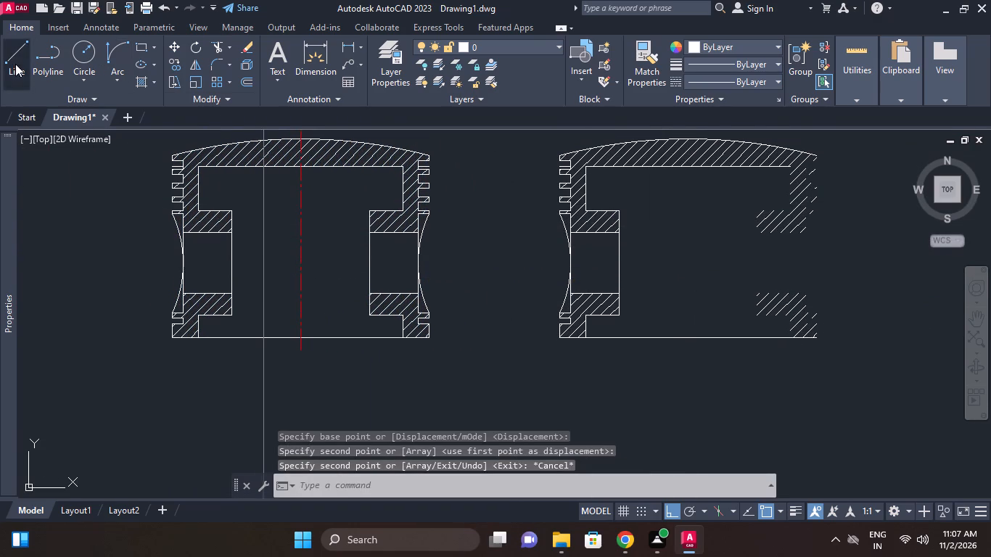
pyautogui.scroll(-1, 675, 352)
pyautogui.moveTo(673, 360); pyautogui.dragTo(671, 369, button='middle')
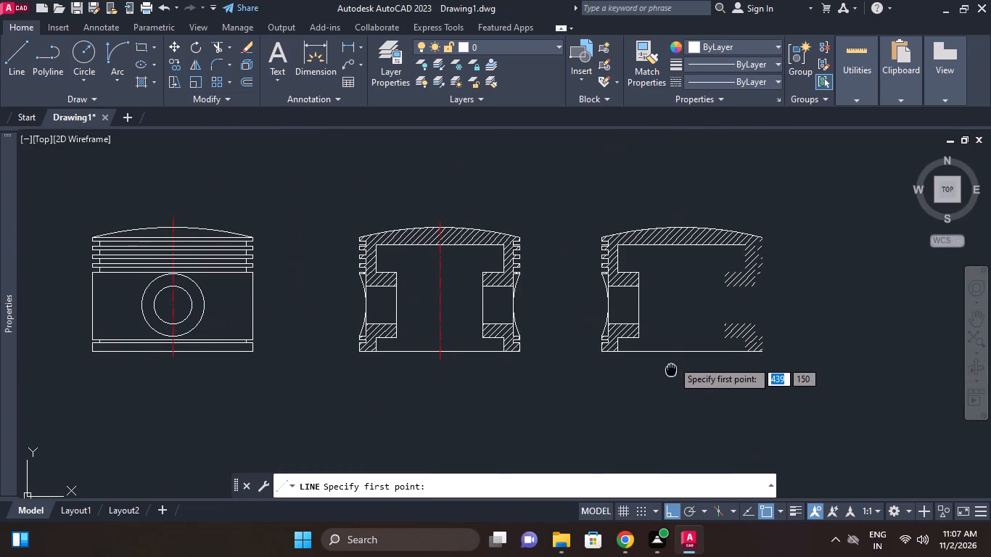
pyautogui.moveTo(671, 369); pyautogui.dragTo(671, 370, button='middle')
pyautogui.scroll(1, 639, 358)
pyautogui.moveTo(639, 358); pyautogui.dragTo(641, 372, button='middle')
pyautogui.moveTo(649, 366); pyautogui.dragTo(624, 368, button='middle')
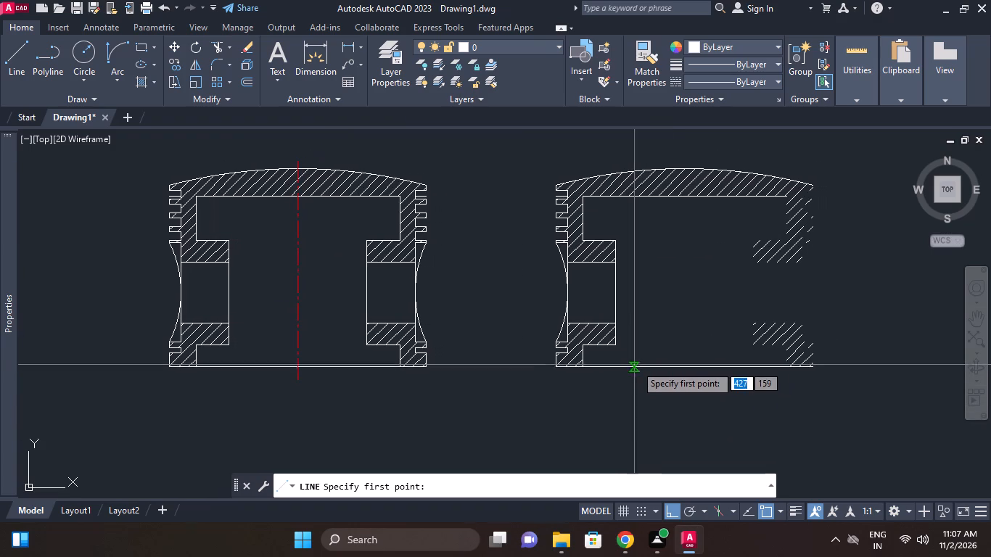
pyautogui.click(646, 379)
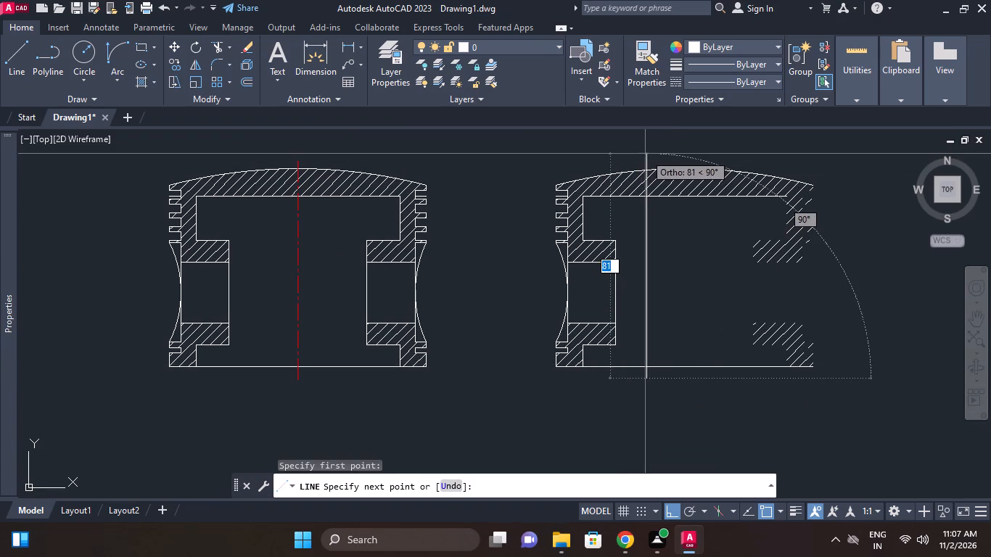
pyautogui.click(654, 157)
pyautogui.rightClick(670, 158)
pyautogui.click(703, 182)
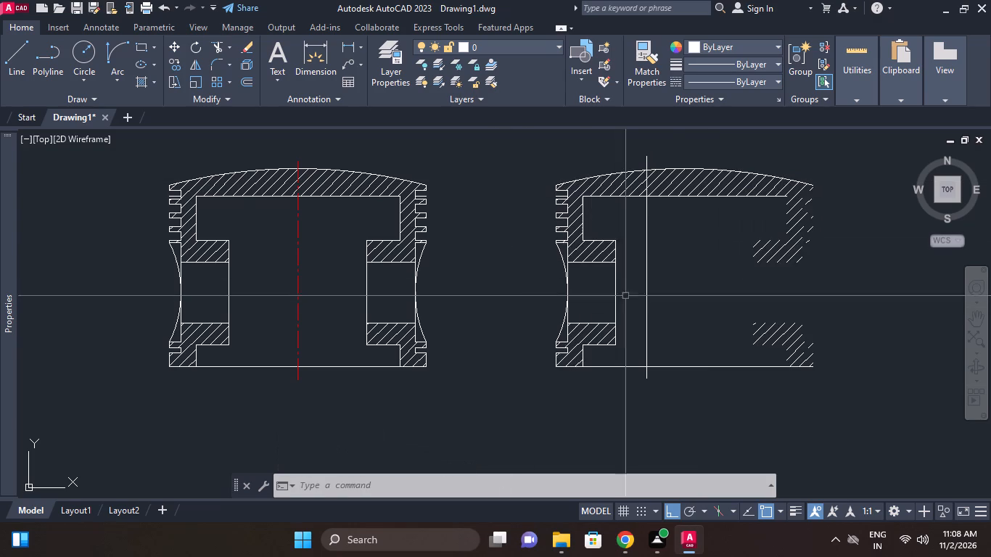
# Trim the copied section's crown arc, hatch, inner top edge and base line just to the right of the vertical line.
pyautogui.scroll(1, 638, 197)
pyautogui.moveTo(638, 197); pyautogui.dragTo(632, 220, button='middle')
pyautogui.click(213, 49)
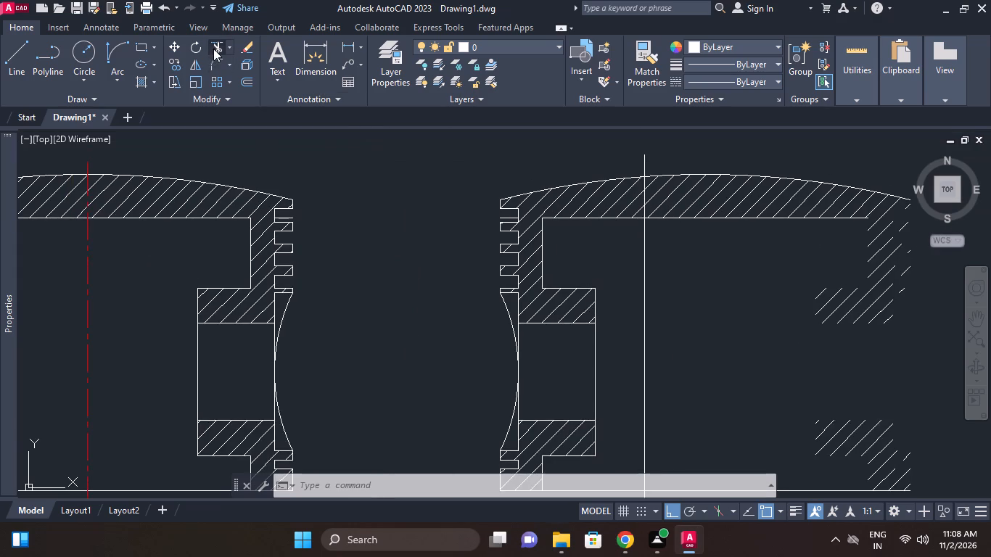
pyautogui.rightClick(316, 192)
pyautogui.click(341, 200)
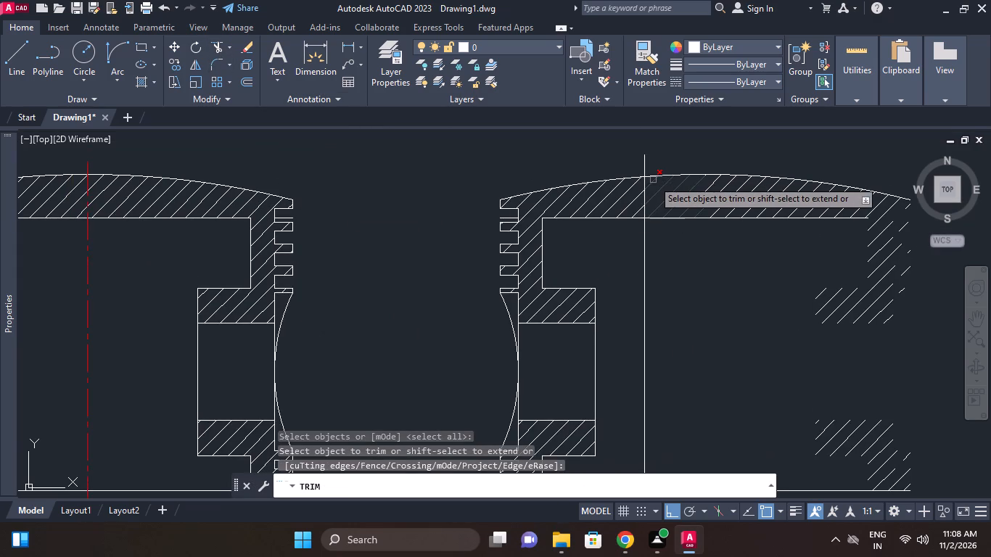
pyautogui.click(654, 176)
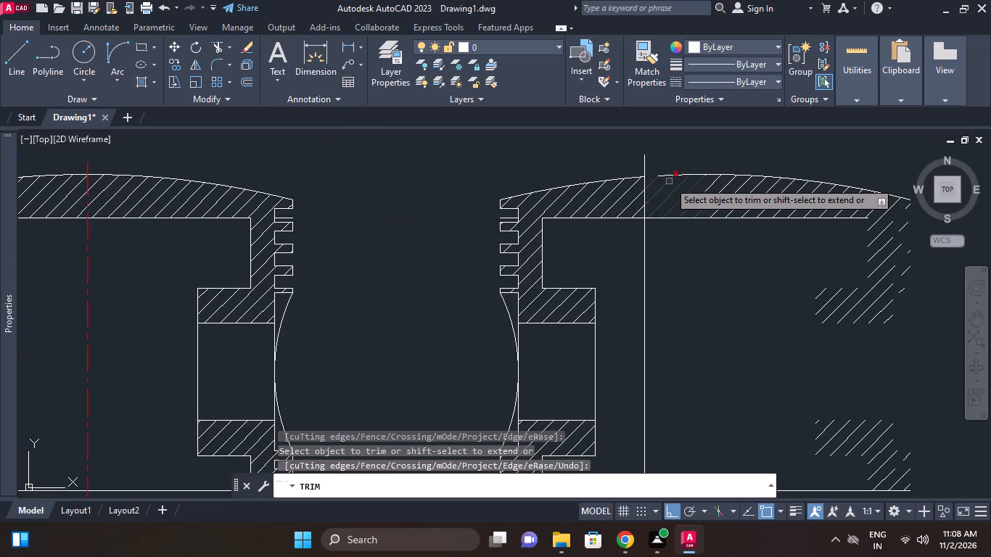
pyautogui.click(669, 181)
pyautogui.scroll(-2, 683, 203)
pyautogui.moveTo(676, 195); pyautogui.dragTo(668, 154, button='middle')
pyautogui.scroll(1, 671, 265)
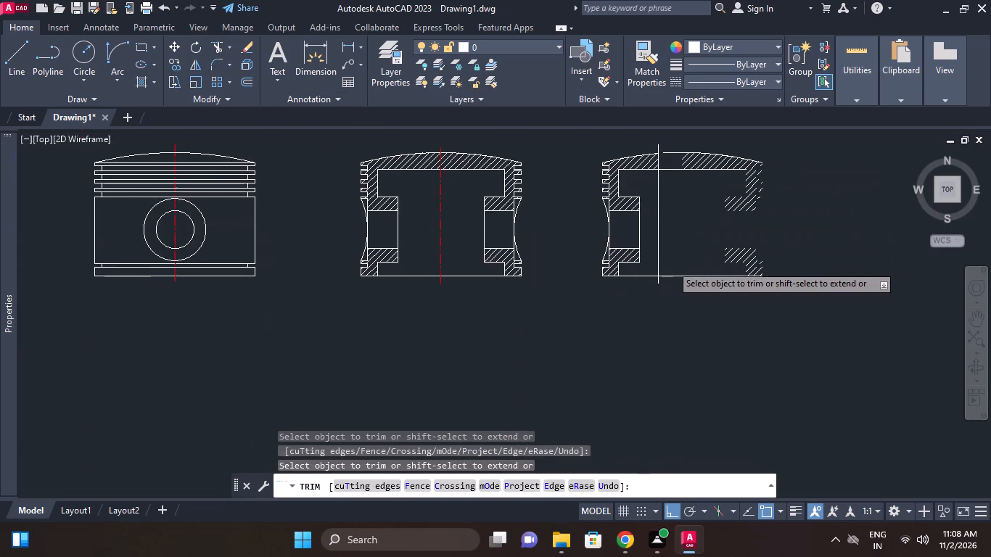
pyautogui.scroll(1, 671, 265)
pyautogui.click(657, 292)
pyautogui.scroll(-2, 675, 265)
pyautogui.rightClick(691, 226)
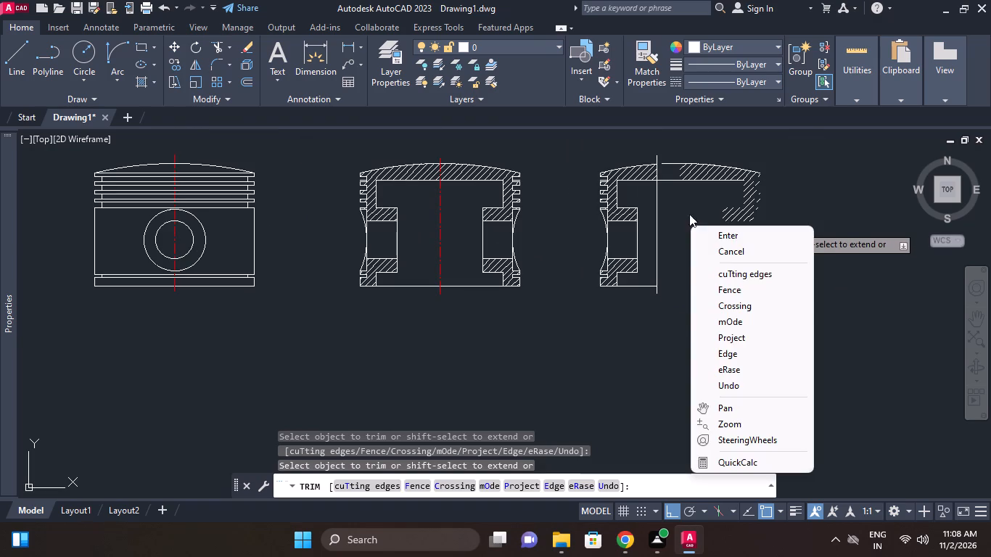
pyautogui.click(683, 199)
pyautogui.click(668, 186)
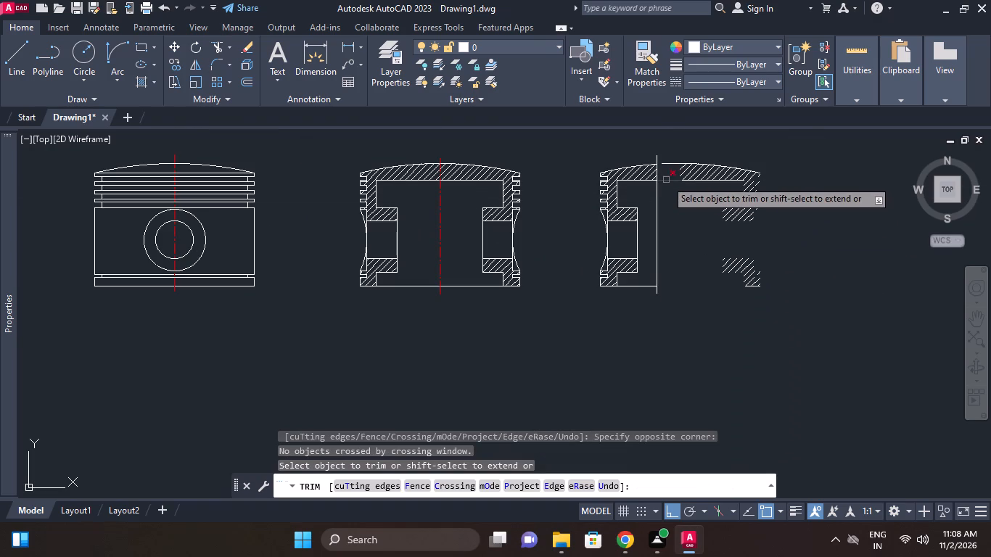
pyautogui.click(666, 180)
pyautogui.rightClick(670, 143)
pyautogui.click(711, 154)
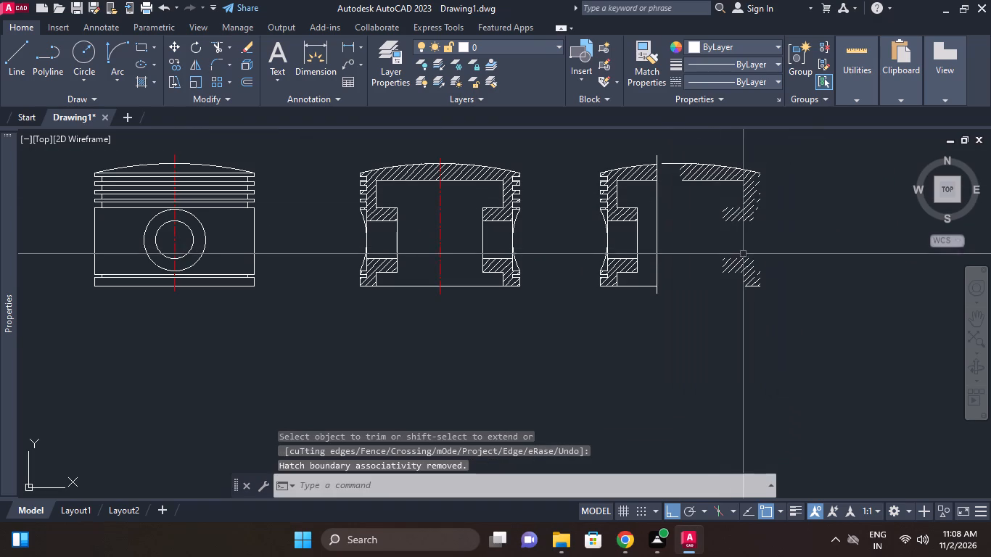
# Erase the copied view's hatch together with the leftover base line piece at its far right.
pyautogui.moveTo(768, 325); pyautogui.dragTo(760, 307)
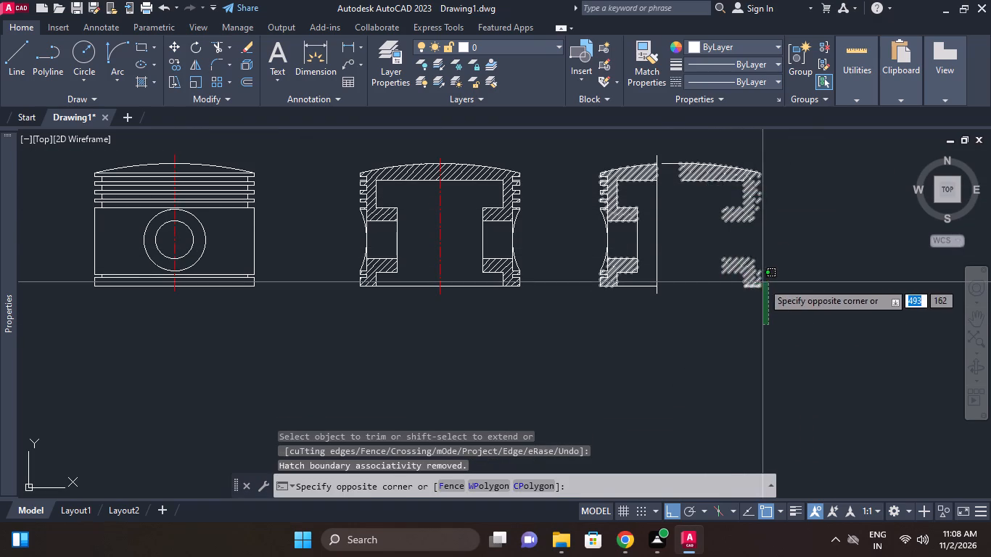
pyautogui.click(741, 270)
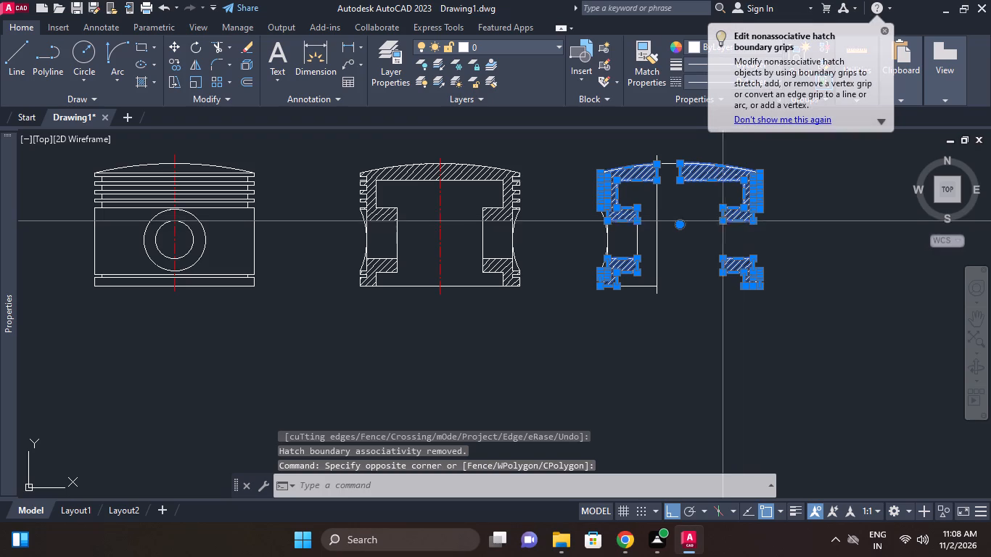
pyautogui.scroll(1, 805, 217)
pyautogui.rightClick(805, 217)
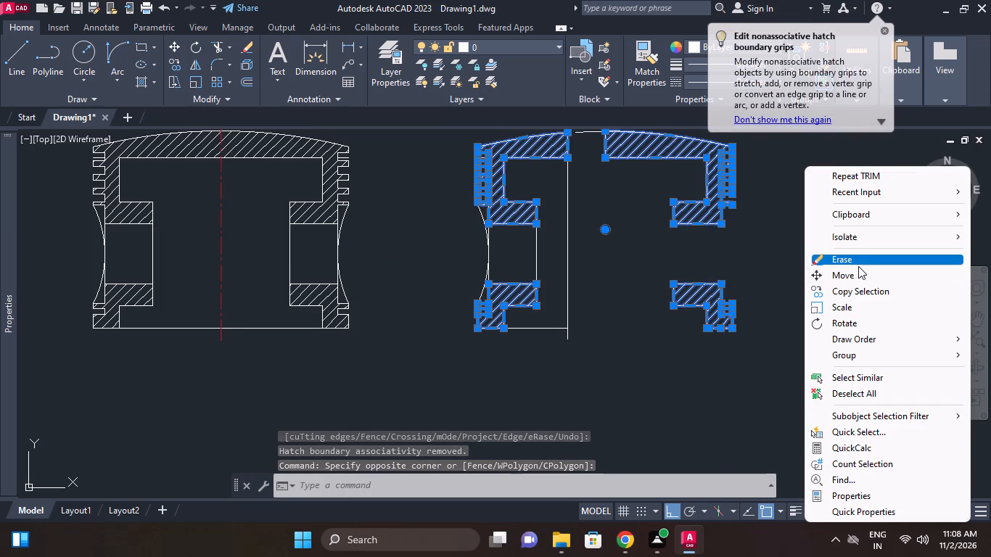
pyautogui.click(857, 257)
# Erase the leftover crown arc and inner horizontal edge to the right of the vertical line.
pyautogui.moveTo(669, 221); pyautogui.dragTo(694, 271, button='middle')
pyautogui.scroll(-1, 669, 221)
pyautogui.scroll(1, 682, 246)
pyautogui.click(687, 241)
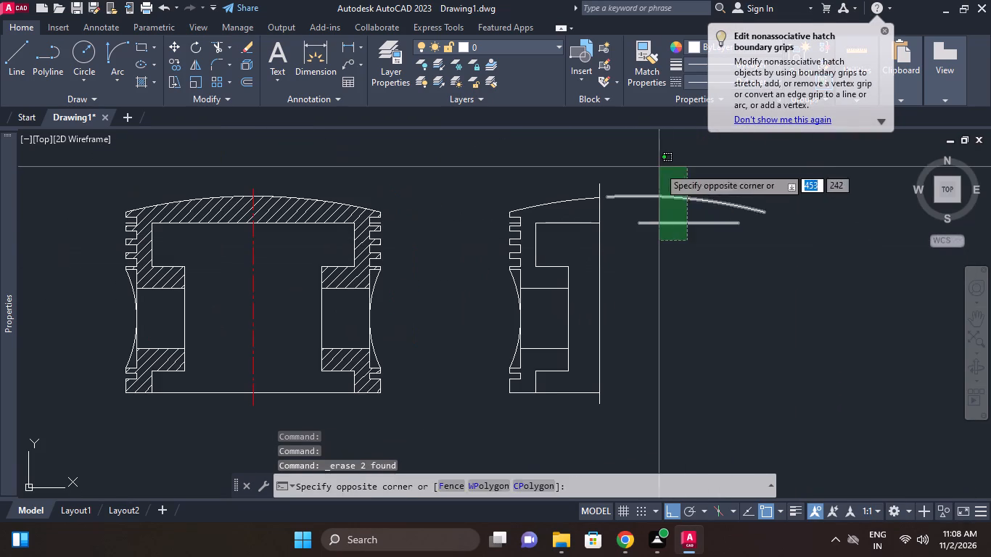
pyautogui.click(659, 167)
pyautogui.rightClick(659, 167)
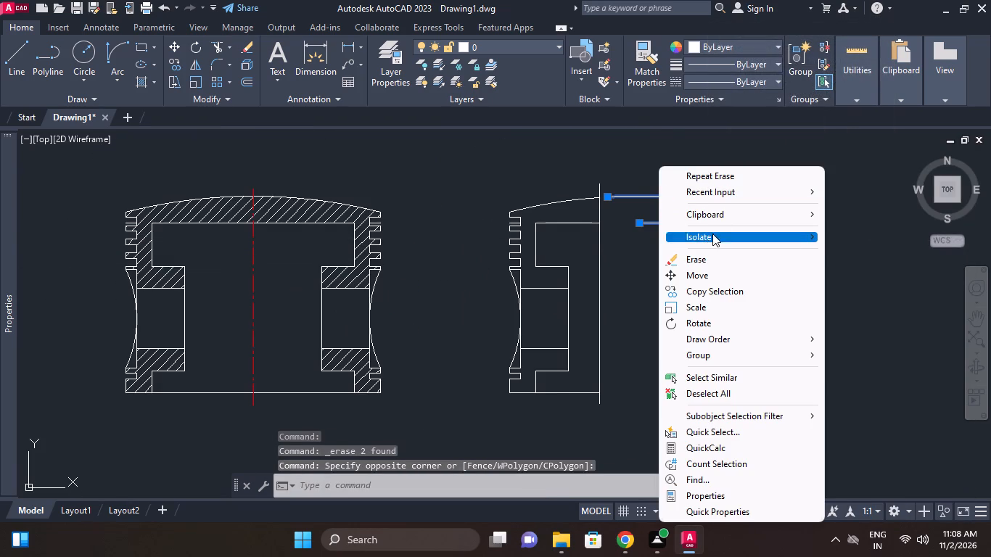
pyautogui.click(690, 263)
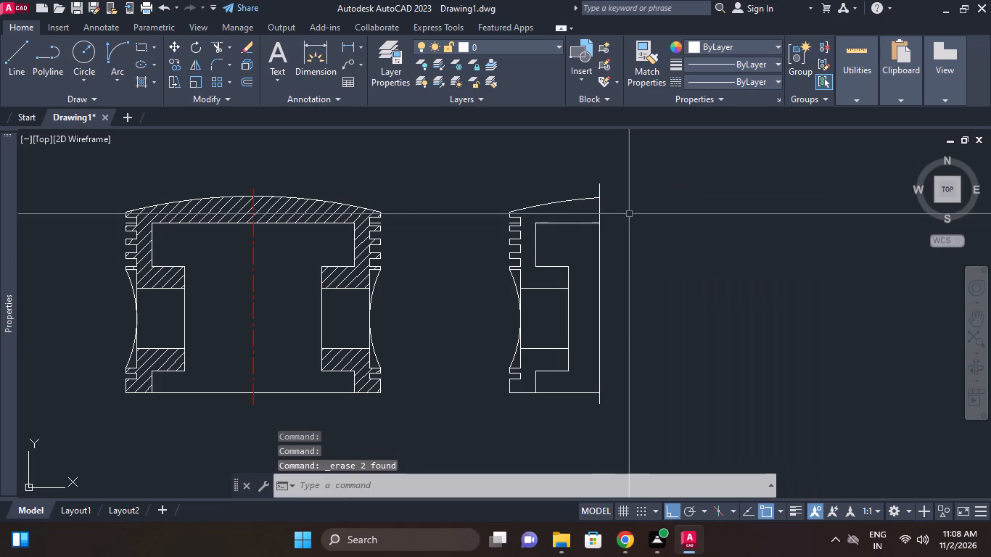
# Trim the vertical line's overhanging ends above the crown arc and below the base line of the copied half view.
pyautogui.moveTo(628, 265); pyautogui.dragTo(638, 247, button='middle')
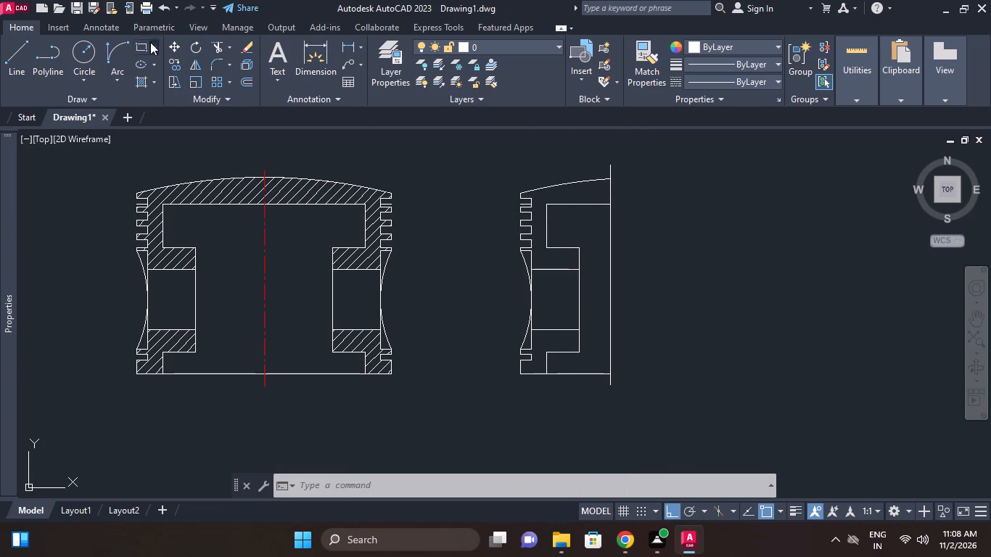
pyautogui.click(221, 42)
pyautogui.rightClick(406, 191)
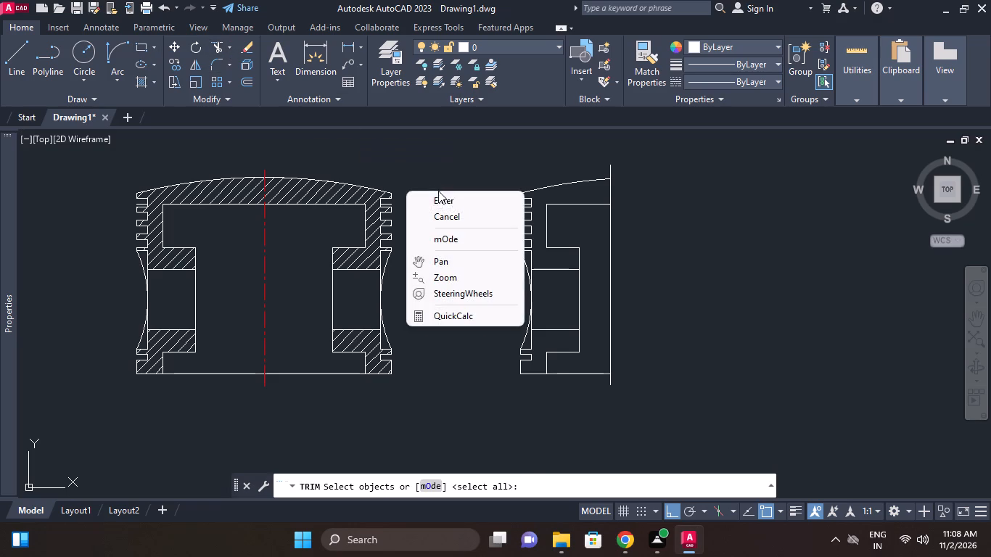
pyautogui.click(438, 194)
pyautogui.scroll(2, 381, 198)
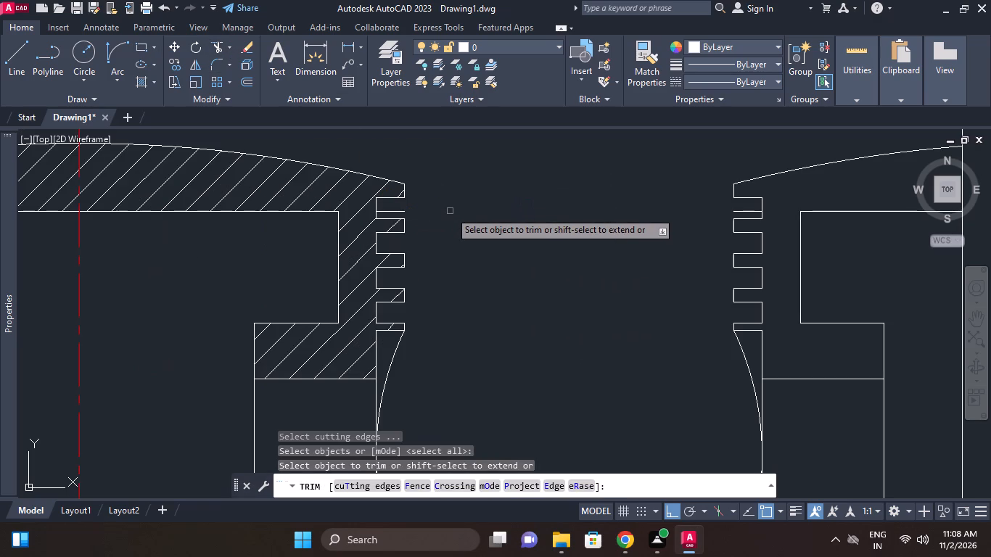
pyautogui.scroll(-1, 452, 211)
pyautogui.moveTo(454, 211); pyautogui.dragTo(502, 203, button='middle')
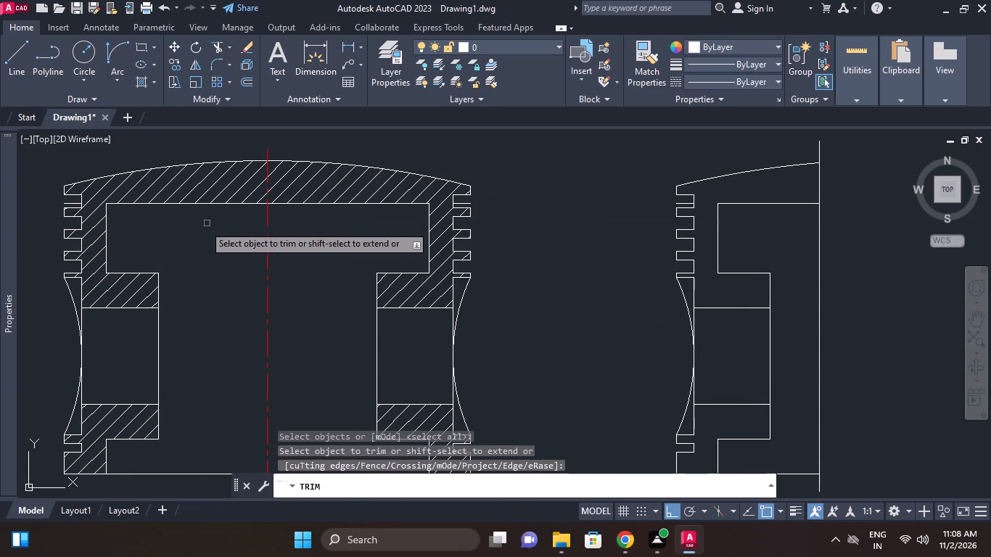
pyautogui.scroll(1, 848, 164)
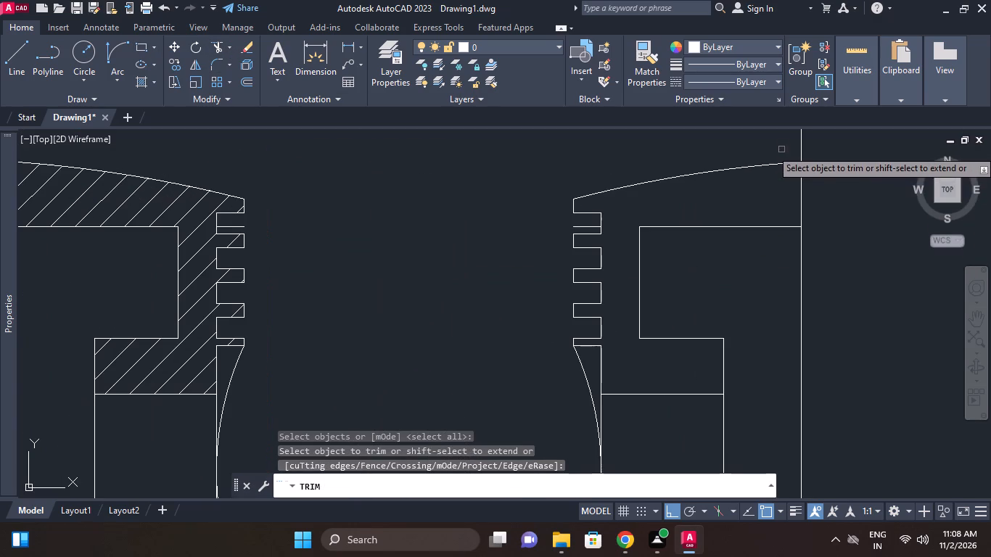
pyautogui.click(801, 154)
pyautogui.scroll(-2, 801, 154)
pyautogui.moveTo(800, 154); pyautogui.dragTo(784, 141, button='middle')
pyautogui.scroll(1, 782, 374)
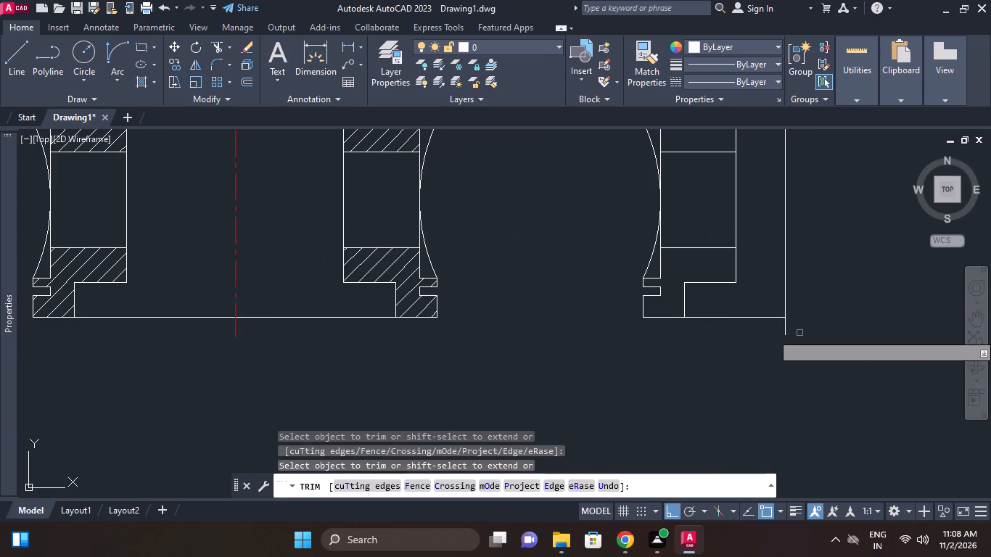
pyautogui.click(789, 329)
pyautogui.click(774, 328)
pyautogui.rightClick(834, 281)
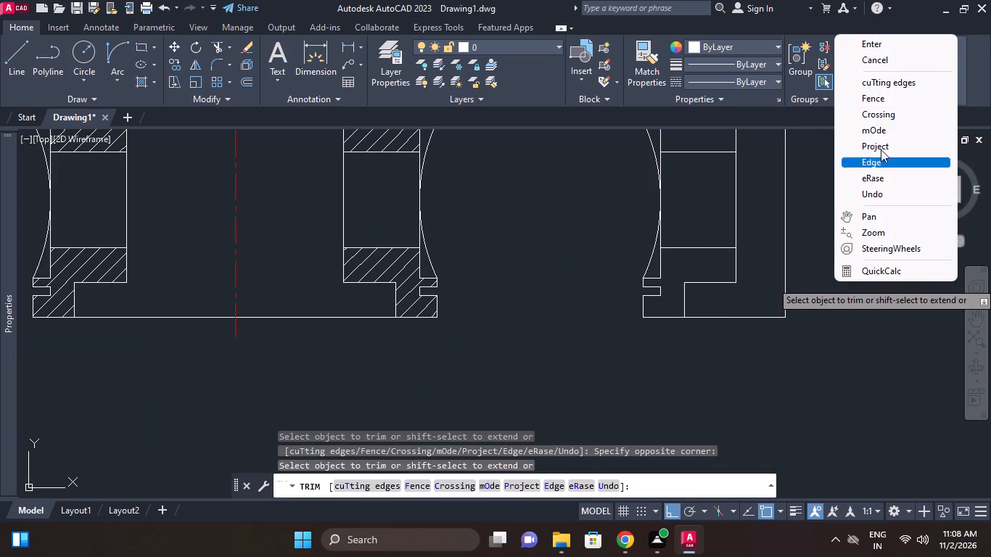
pyautogui.click(865, 66)
# Match the copied half view's vertical line to the red CENTER-linetype axis of the full sectional view.
pyautogui.scroll(-1, 368, 258)
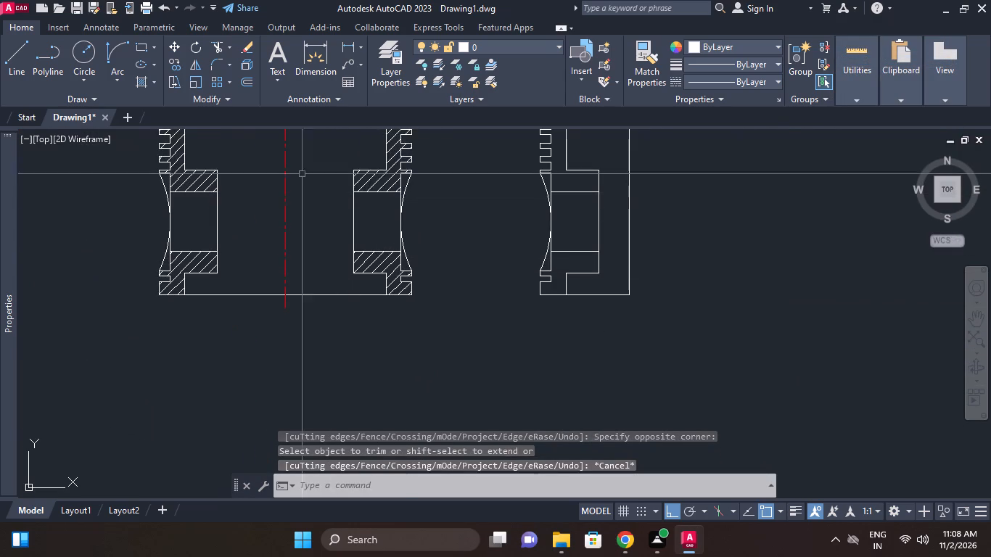
pyautogui.click(291, 165)
pyautogui.click(272, 146)
pyautogui.click(643, 59)
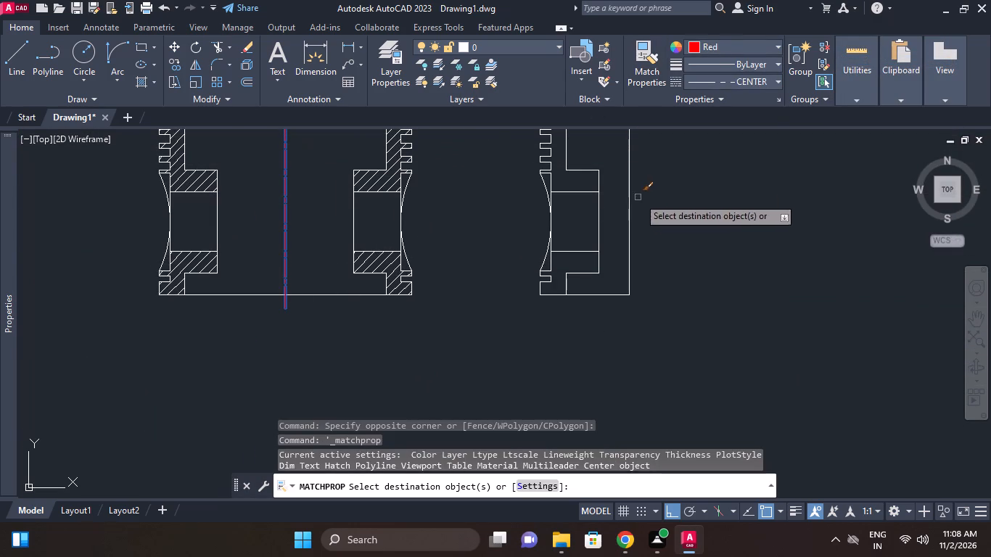
pyautogui.click(642, 162)
pyautogui.click(622, 172)
pyautogui.rightClick(672, 172)
pyautogui.click(713, 187)
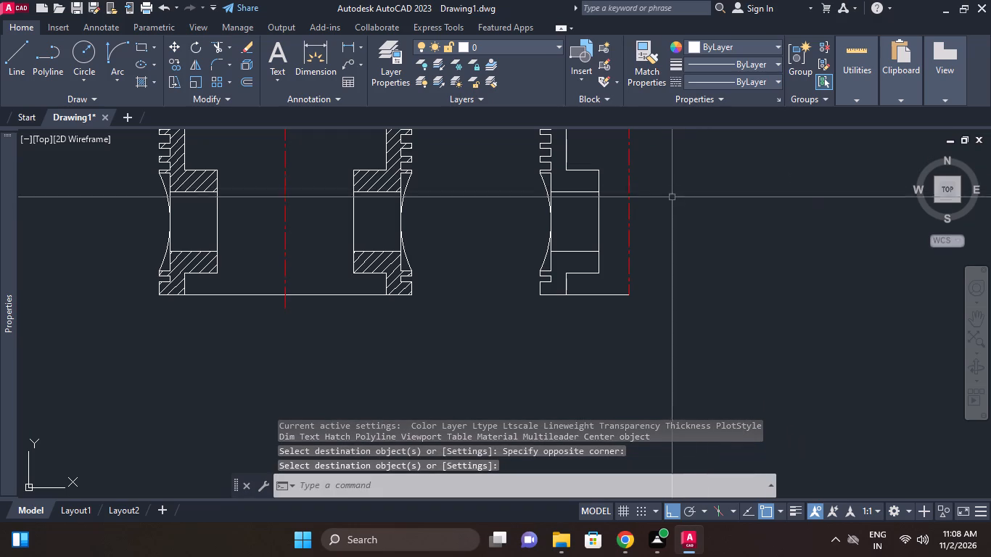
# Erase the short stray horizontal lines inside the top ring groove on both sides of the full sectional view.
pyautogui.scroll(-1, 668, 241)
pyautogui.middleClick(666, 257)
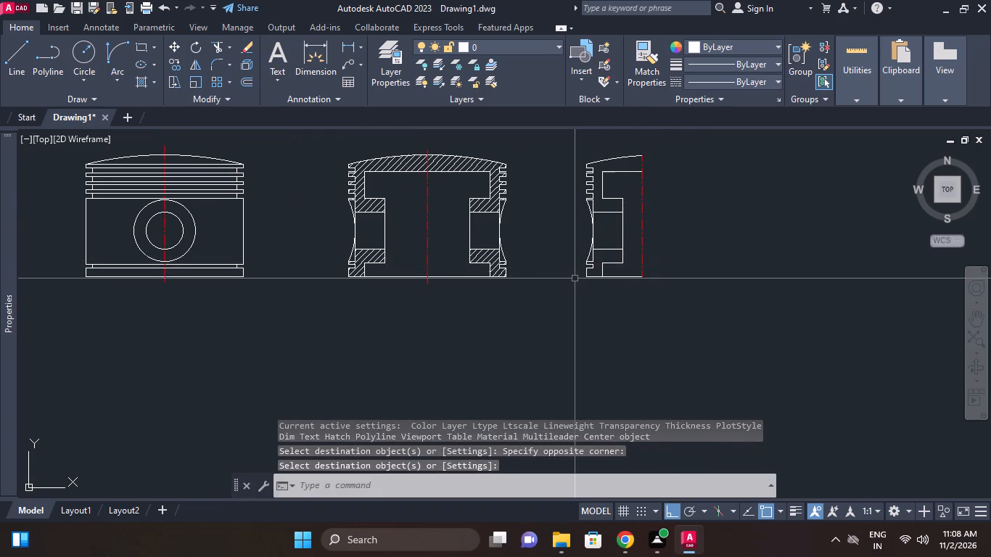
pyautogui.scroll(1, 305, 158)
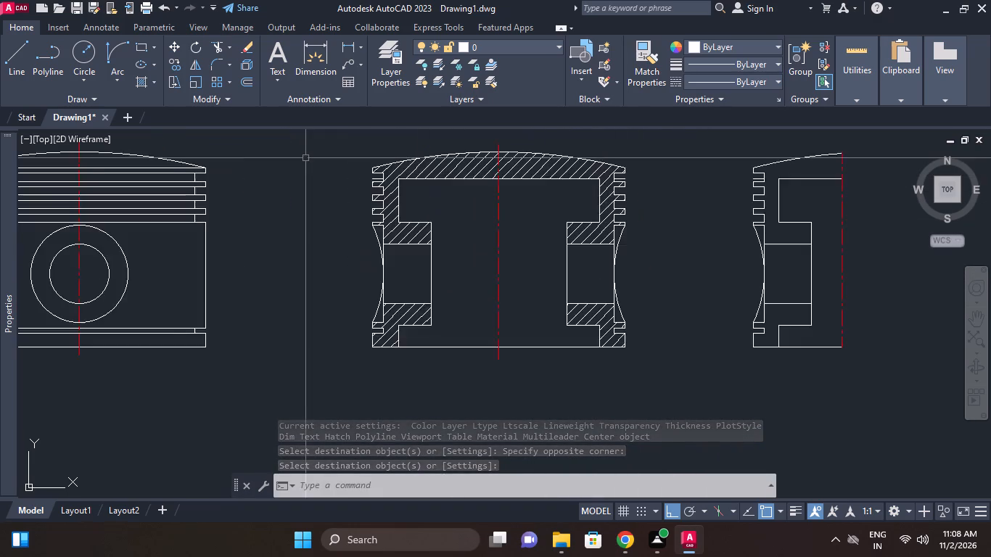
pyautogui.scroll(4, 433, 180)
pyautogui.moveTo(369, 192); pyautogui.dragTo(451, 269, button='middle')
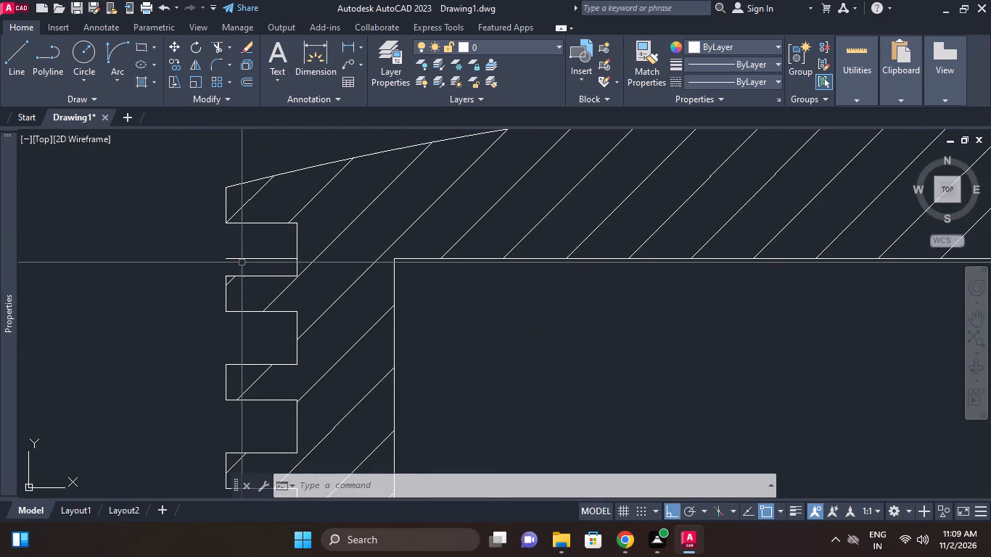
pyautogui.click(242, 260)
pyautogui.scroll(-2, 334, 247)
pyautogui.moveTo(332, 248); pyautogui.dragTo(106, 260, button='middle')
pyautogui.scroll(1, 696, 263)
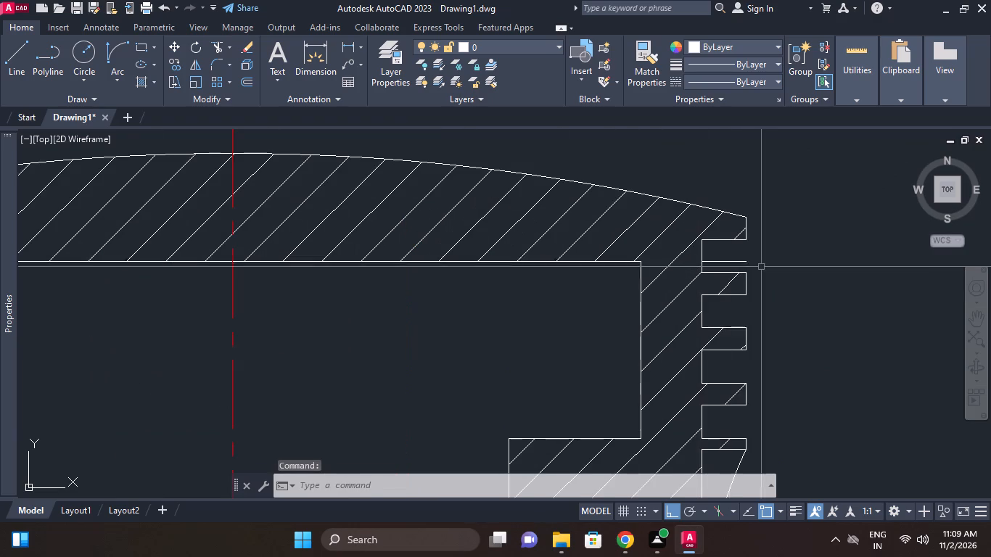
pyautogui.click(743, 258)
pyautogui.click(706, 263)
pyautogui.rightClick(794, 229)
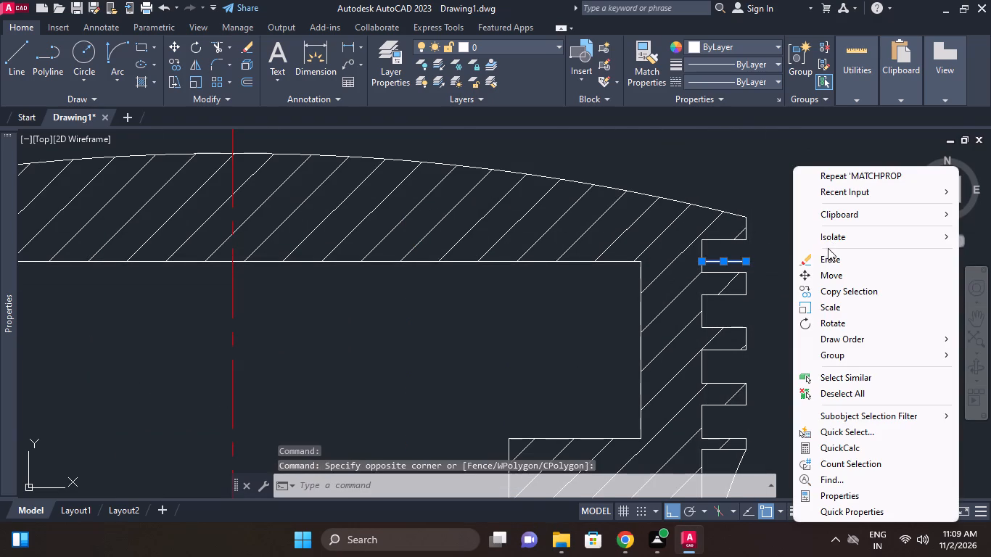
pyautogui.click(828, 254)
pyautogui.scroll(-3, 794, 249)
pyautogui.moveTo(749, 249); pyautogui.dragTo(502, 247, button='middle')
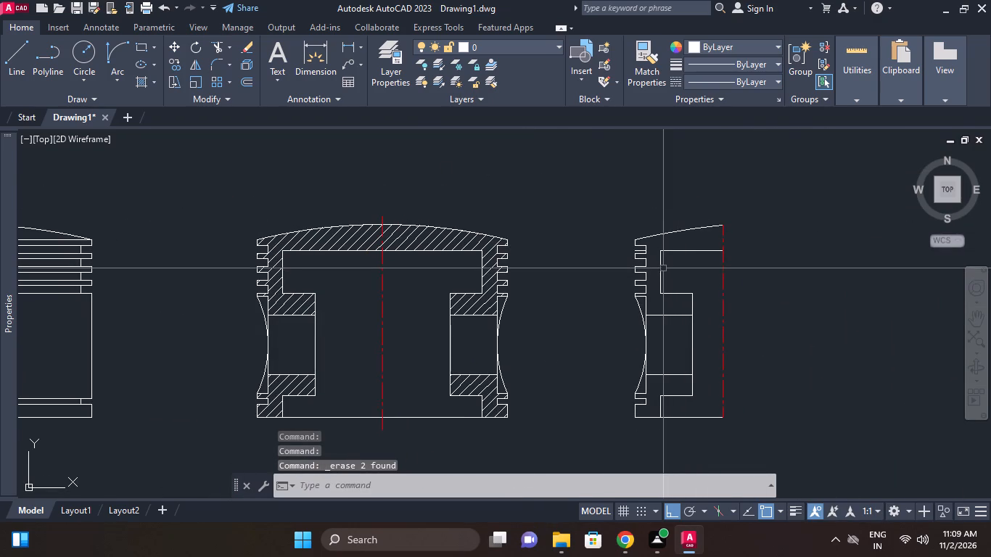
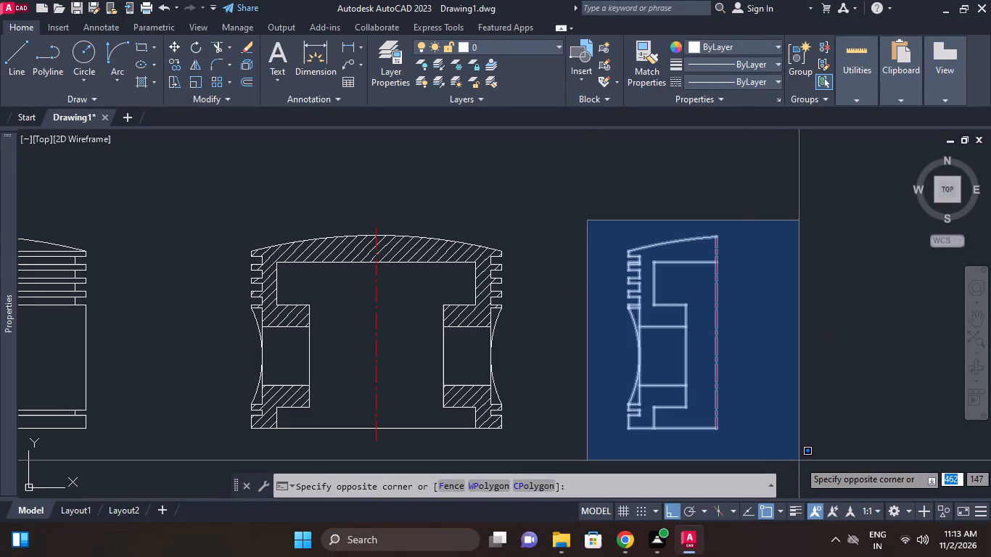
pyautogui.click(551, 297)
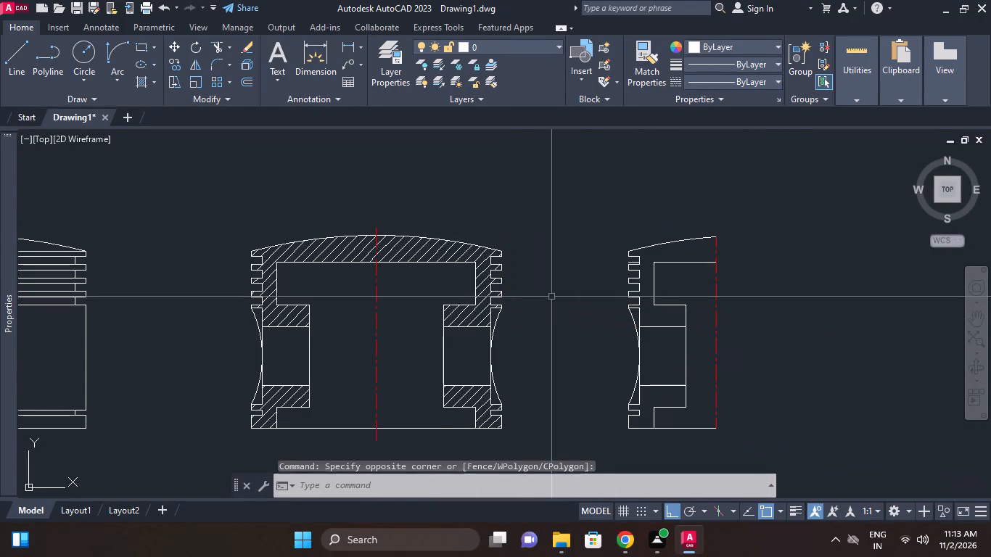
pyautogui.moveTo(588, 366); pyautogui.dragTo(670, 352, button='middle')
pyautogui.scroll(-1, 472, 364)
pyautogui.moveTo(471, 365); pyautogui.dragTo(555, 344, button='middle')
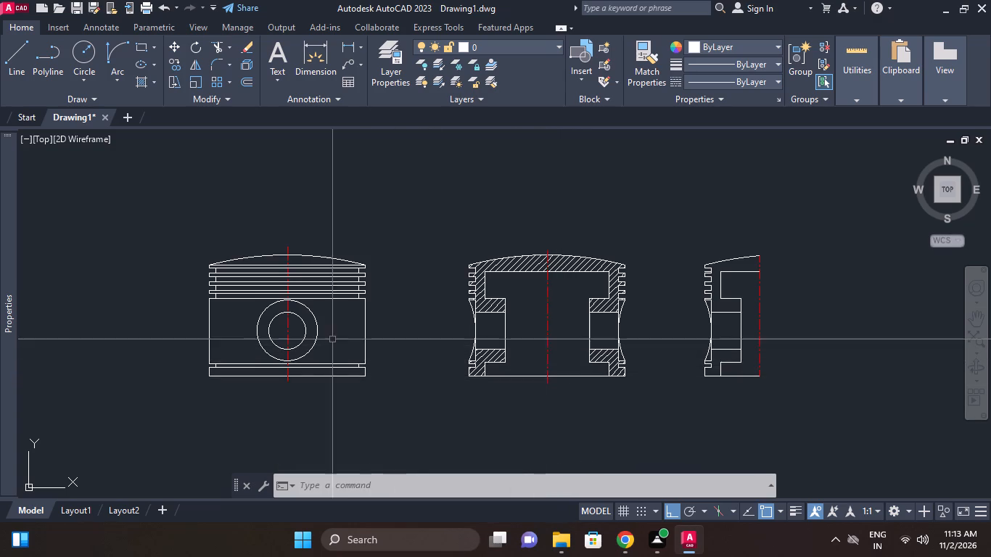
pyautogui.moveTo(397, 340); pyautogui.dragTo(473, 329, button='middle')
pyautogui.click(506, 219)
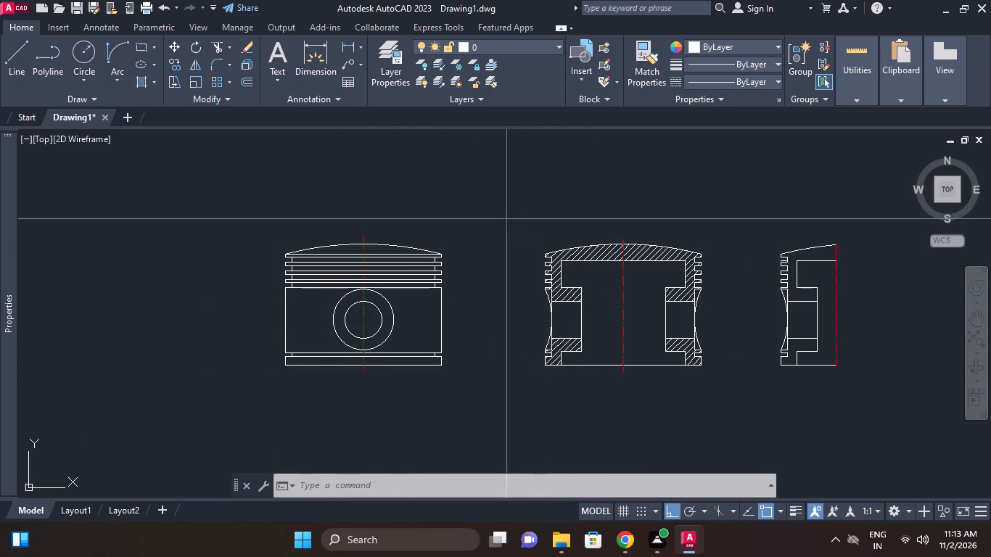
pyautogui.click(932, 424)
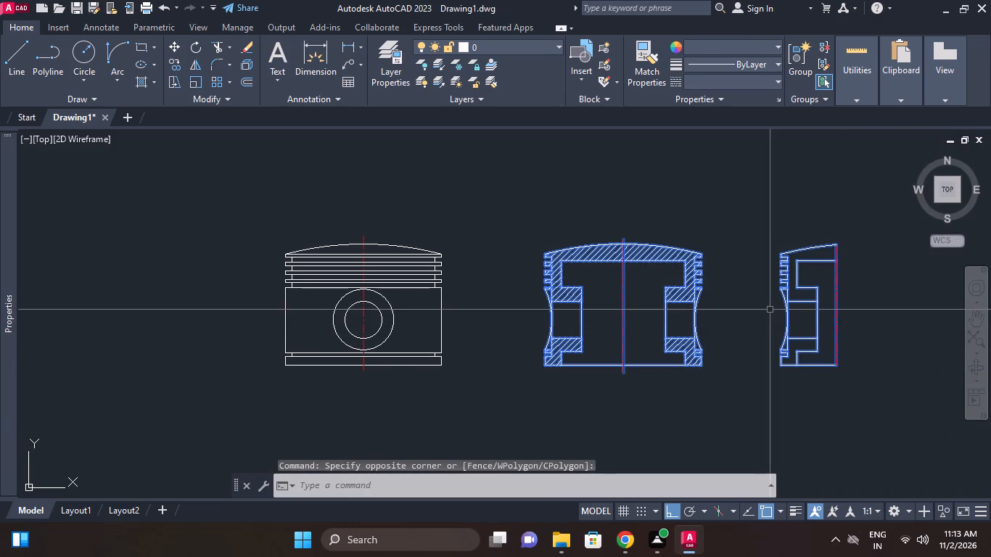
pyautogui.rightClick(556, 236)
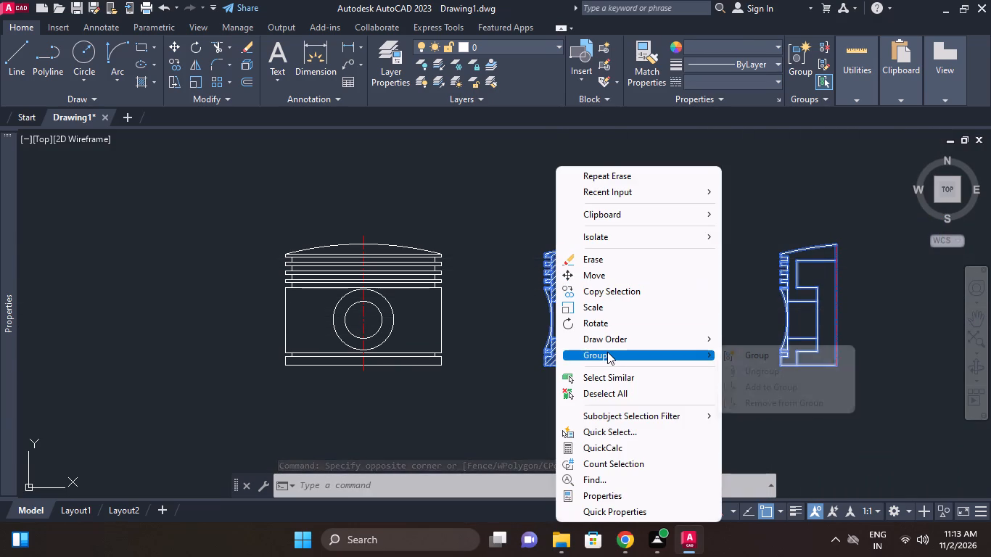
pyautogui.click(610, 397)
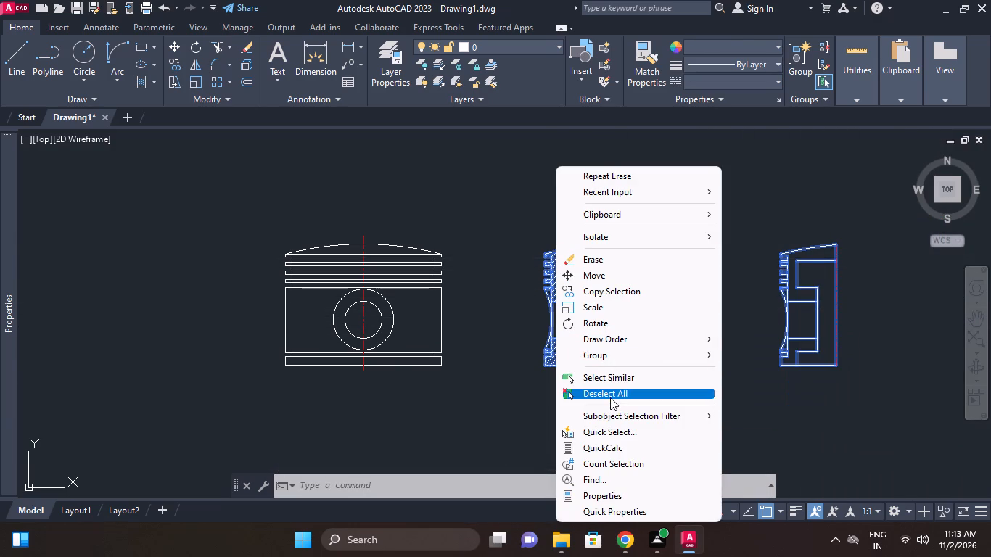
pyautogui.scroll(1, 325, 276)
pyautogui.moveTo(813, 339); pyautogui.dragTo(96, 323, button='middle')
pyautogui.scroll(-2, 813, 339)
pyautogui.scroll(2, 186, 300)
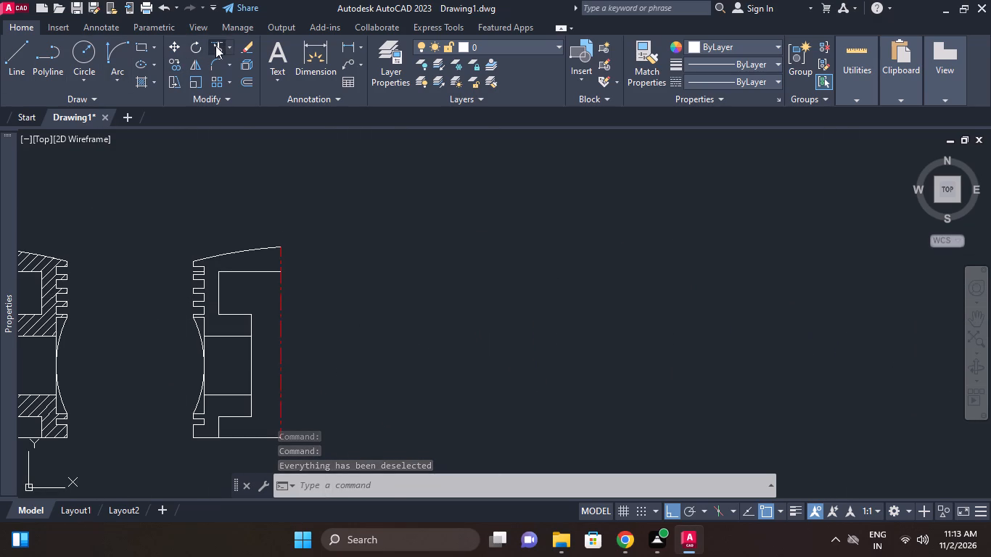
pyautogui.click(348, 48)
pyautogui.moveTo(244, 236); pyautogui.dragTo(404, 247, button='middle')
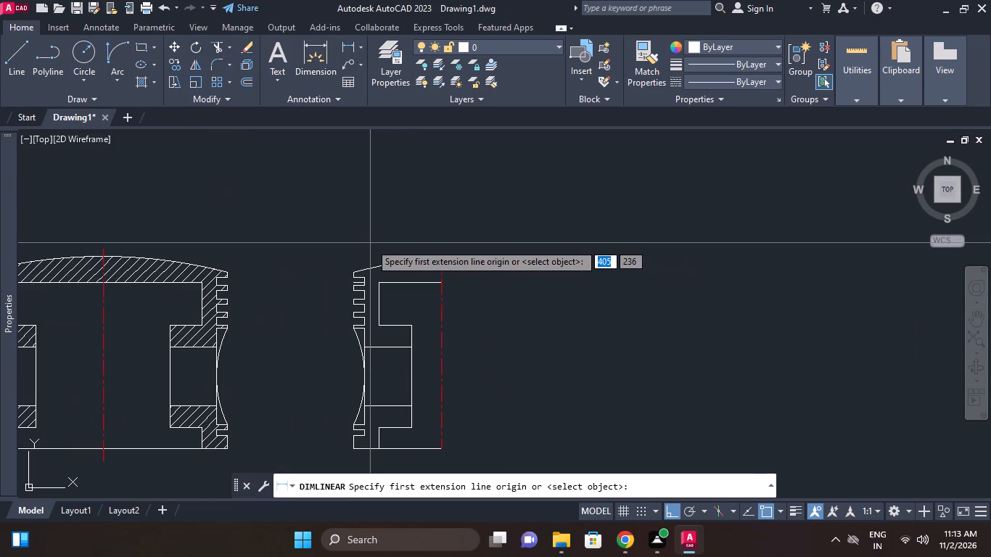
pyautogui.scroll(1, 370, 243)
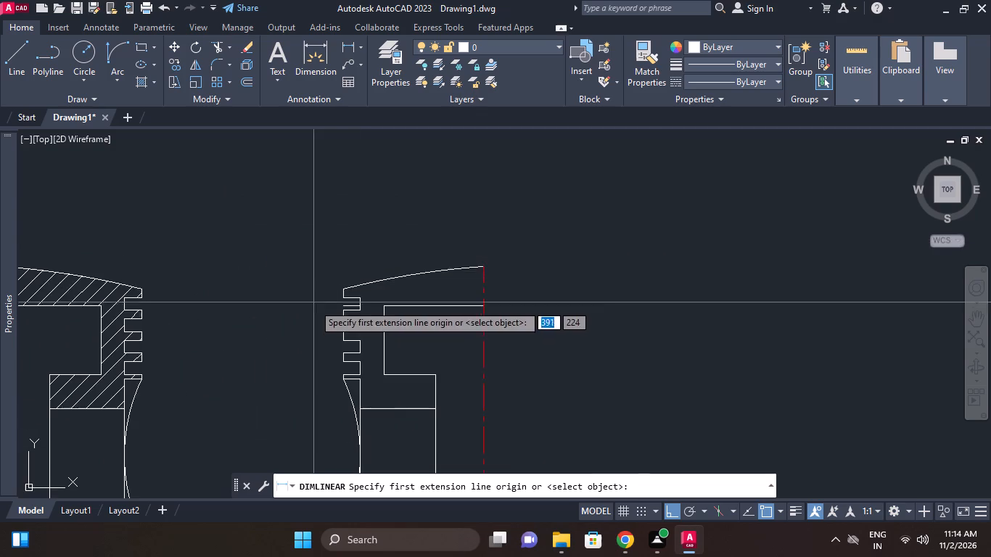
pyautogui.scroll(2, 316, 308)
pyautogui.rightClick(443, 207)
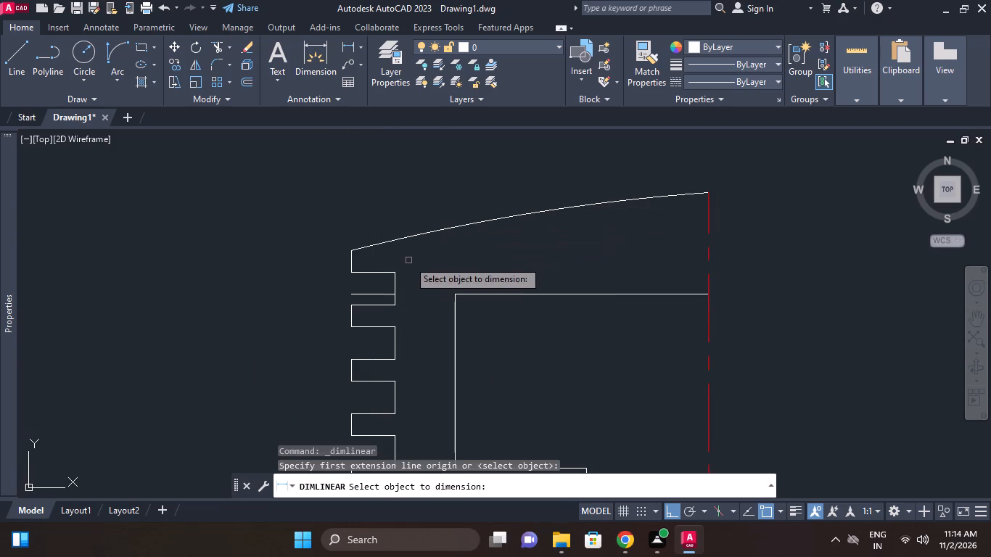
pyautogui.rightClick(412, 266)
# Erase the short stray horizontal line inside the top ring groove of the copied half view.
pyautogui.click(371, 293)
pyautogui.rightClick(359, 249)
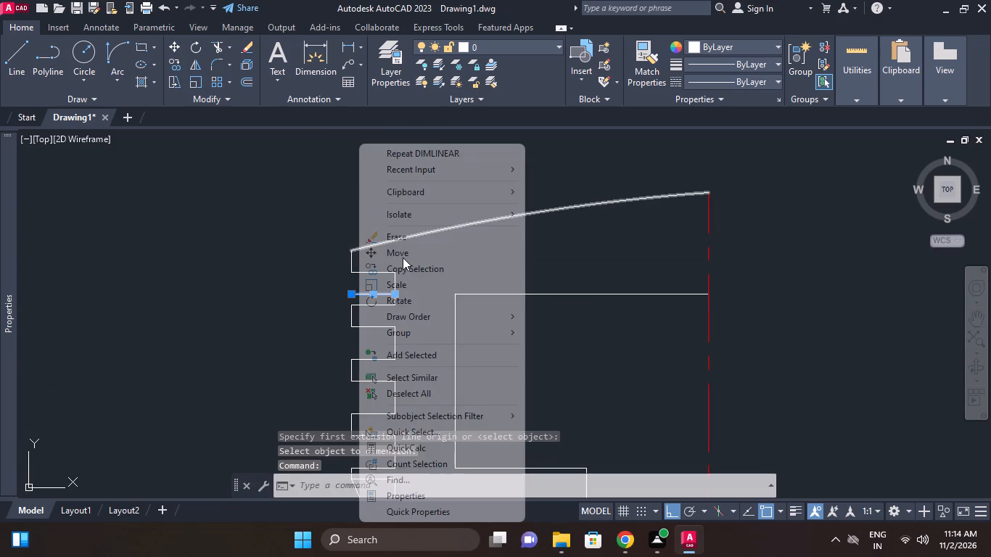
pyautogui.click(405, 242)
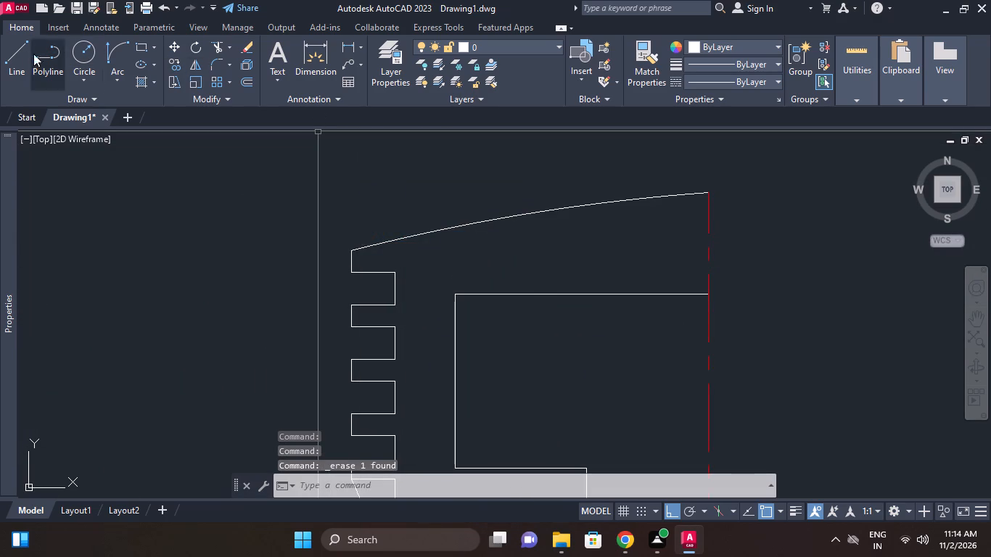
# Add a vertical linear dimension for the height of the half view's top ring groove, placed outside the profile.
pyautogui.click(345, 42)
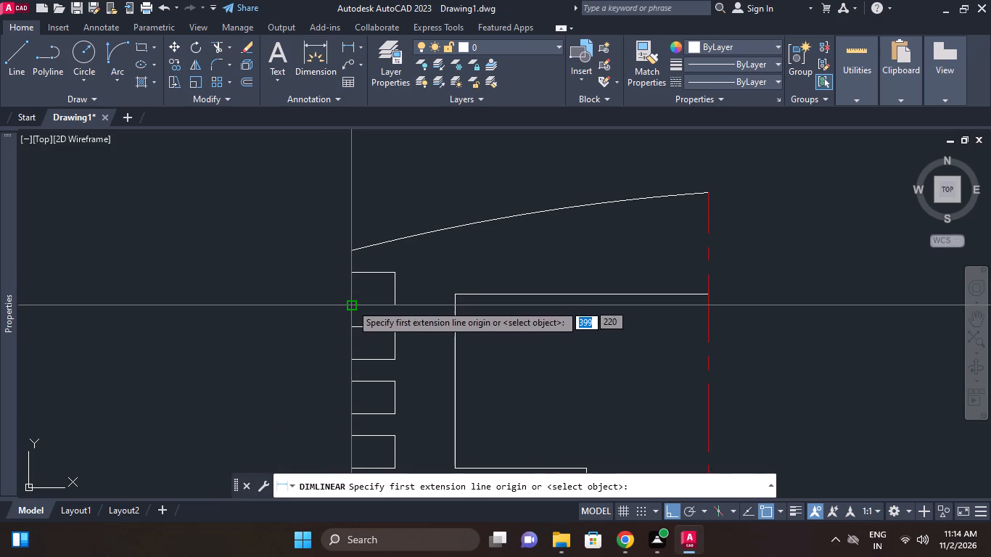
pyautogui.click(352, 305)
pyautogui.click(353, 272)
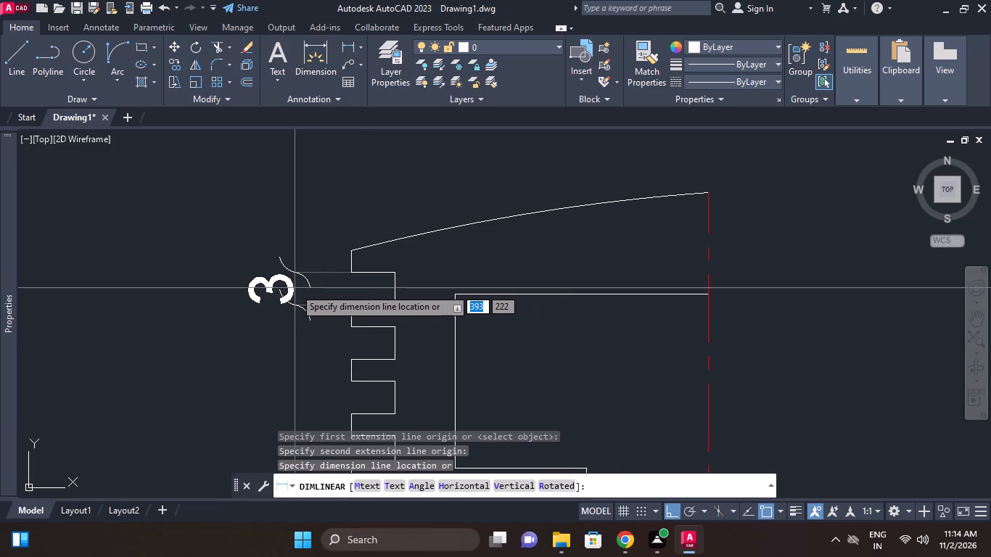
pyautogui.click(295, 288)
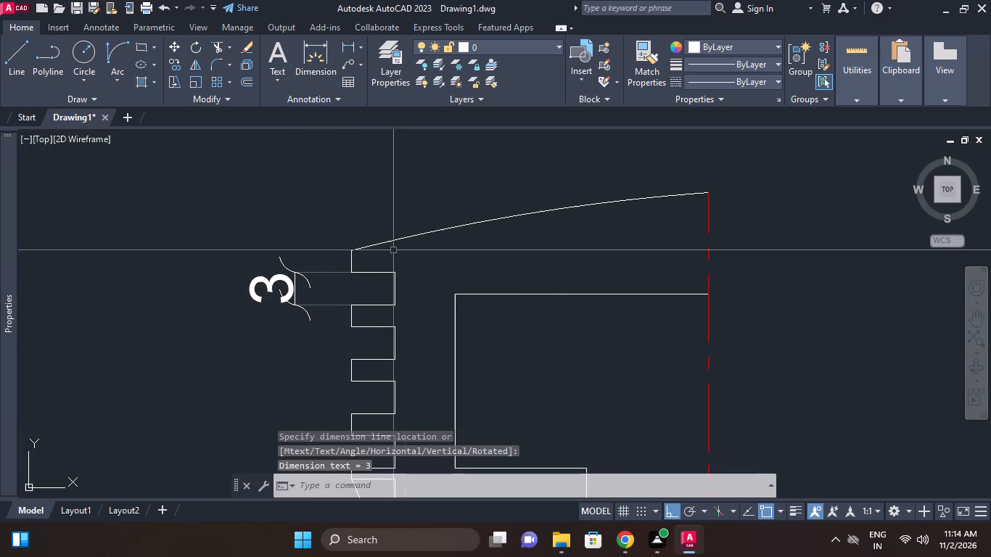
# Add a vertical linear dimension to the outer edge of the land between the second and third ring grooves.
pyautogui.rightClick(355, 205)
pyautogui.click(390, 208)
pyautogui.moveTo(414, 289); pyautogui.dragTo(424, 207, button='middle')
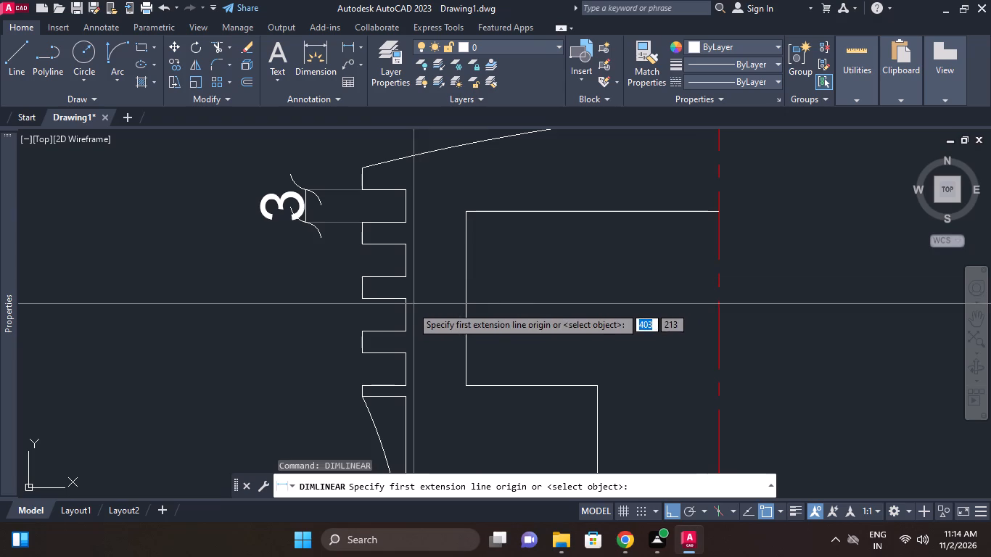
pyautogui.rightClick(348, 300)
pyautogui.click(361, 287)
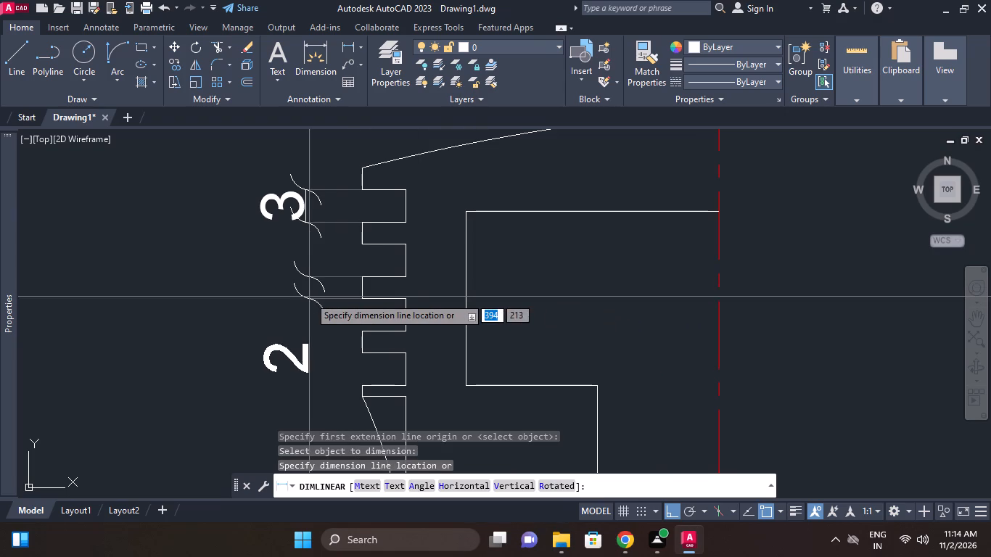
pyautogui.click(296, 281)
# Add a vertical linear dimension from the half view's base to the lower edge of the fourth ring groove.
pyautogui.moveTo(379, 284); pyautogui.dragTo(384, 260, button='middle')
pyautogui.scroll(-1, 379, 284)
pyautogui.rightClick(414, 276)
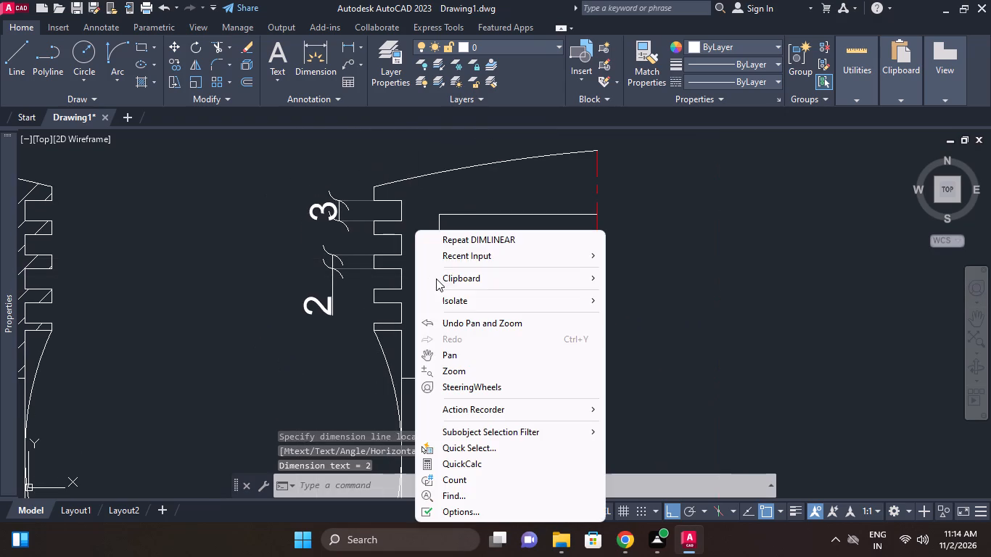
pyautogui.click(451, 239)
pyautogui.moveTo(390, 344); pyautogui.dragTo(422, 273, button='middle')
pyautogui.moveTo(473, 300); pyautogui.dragTo(476, 236, button='middle')
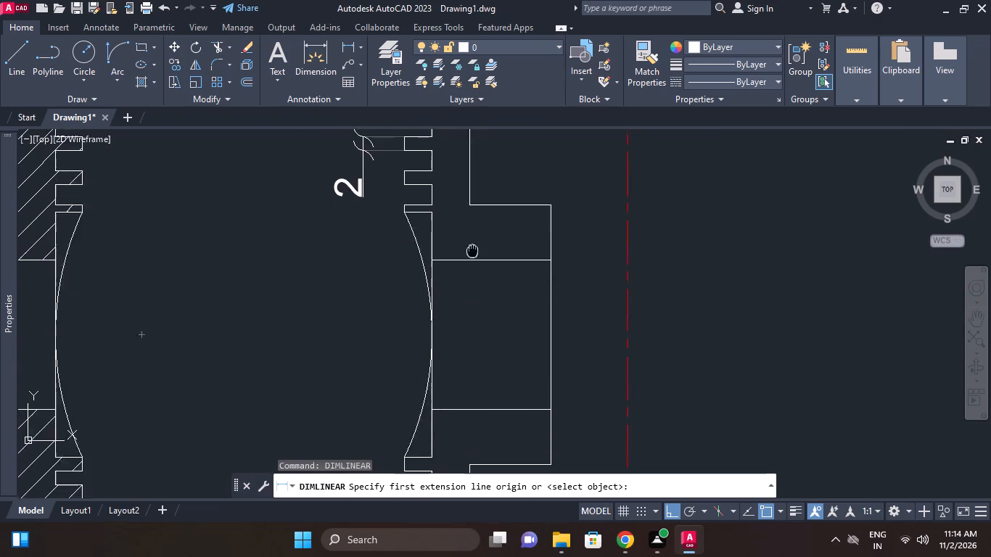
pyautogui.moveTo(476, 236); pyautogui.dragTo(479, 228, button='middle')
pyautogui.moveTo(432, 388); pyautogui.dragTo(424, 288, button='middle')
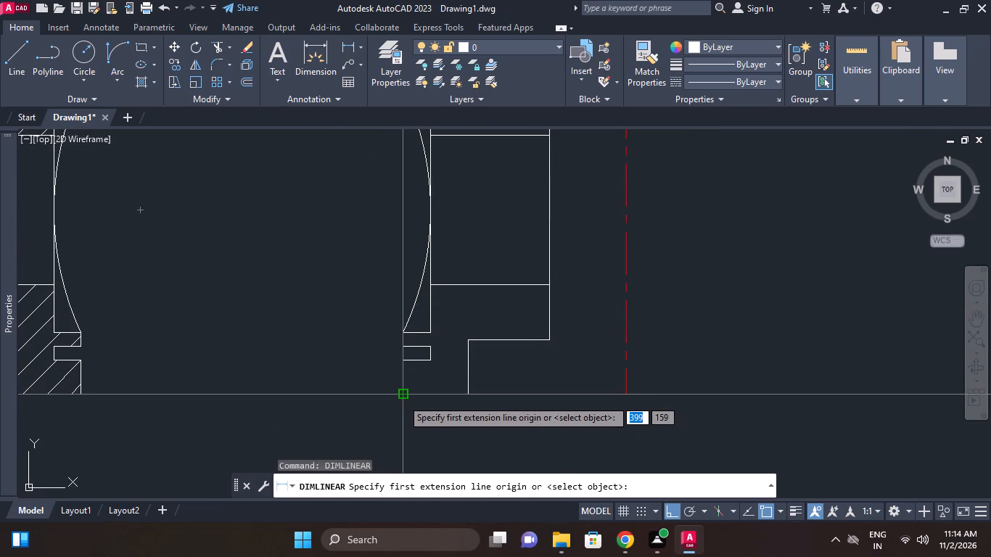
pyautogui.click(402, 399)
pyautogui.moveTo(387, 291); pyautogui.dragTo(392, 400, button='middle')
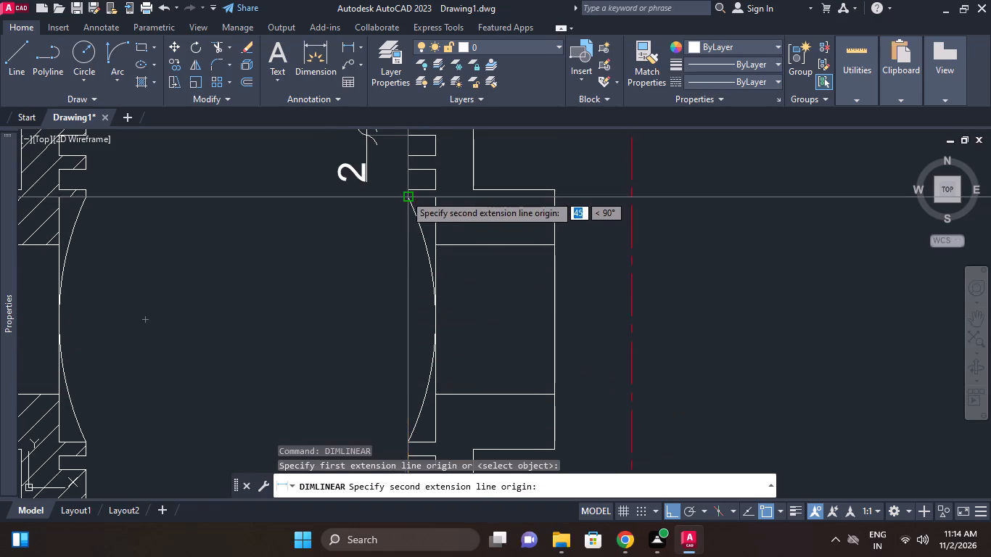
pyautogui.click(406, 186)
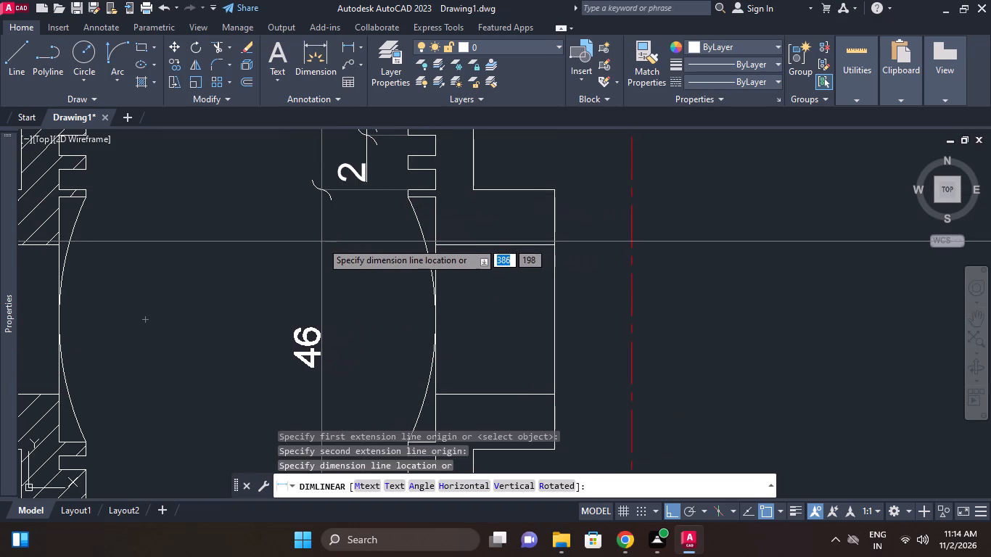
pyautogui.click(361, 241)
# Move the land dimension's text from below to above its extension lines.
pyautogui.scroll(-1, 435, 249)
pyautogui.middleClick(435, 249)
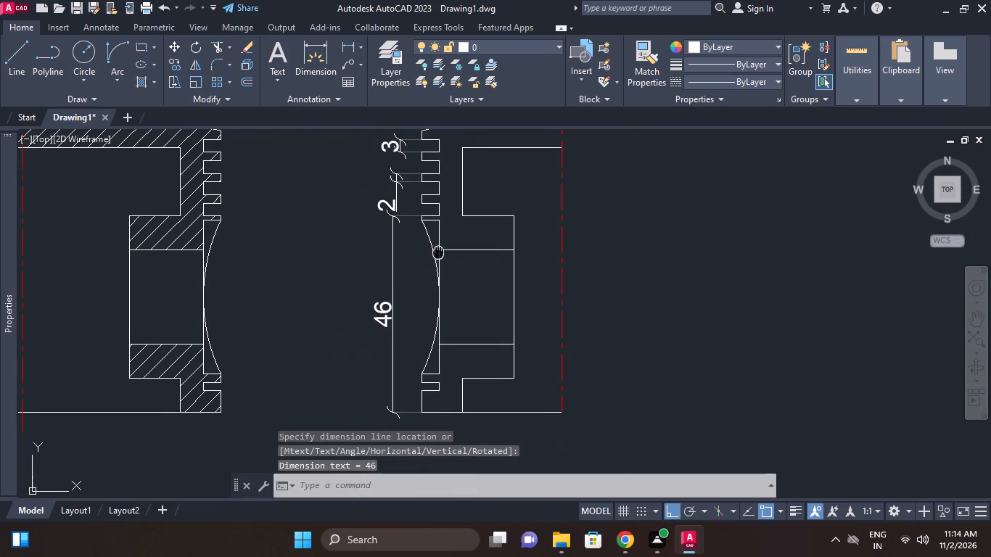
pyautogui.scroll(1, 397, 194)
pyautogui.click(394, 205)
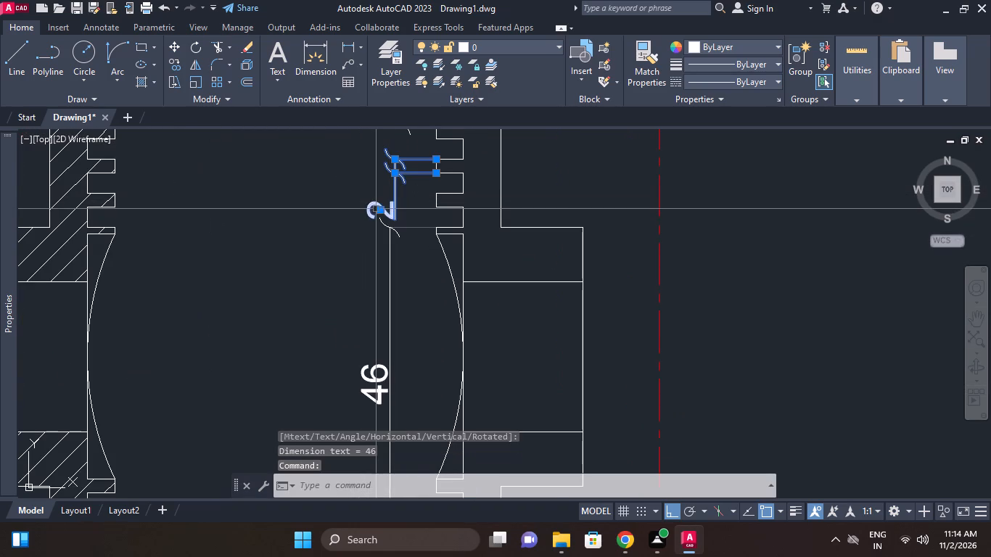
pyautogui.click(377, 208)
pyautogui.click(395, 160)
# Move the top groove dimension's text above its extension lines and shift its dimension line farther from the profile.
pyautogui.scroll(-1, 391, 198)
pyautogui.moveTo(393, 203); pyautogui.dragTo(411, 277, button='middle')
pyautogui.scroll(2, 417, 222)
pyautogui.click(403, 210)
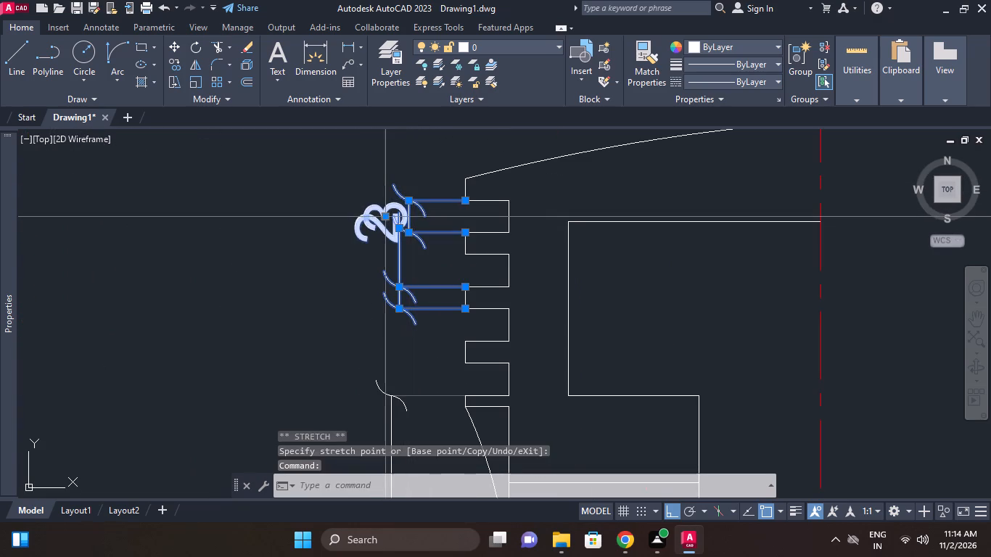
pyautogui.click(385, 215)
pyautogui.click(398, 163)
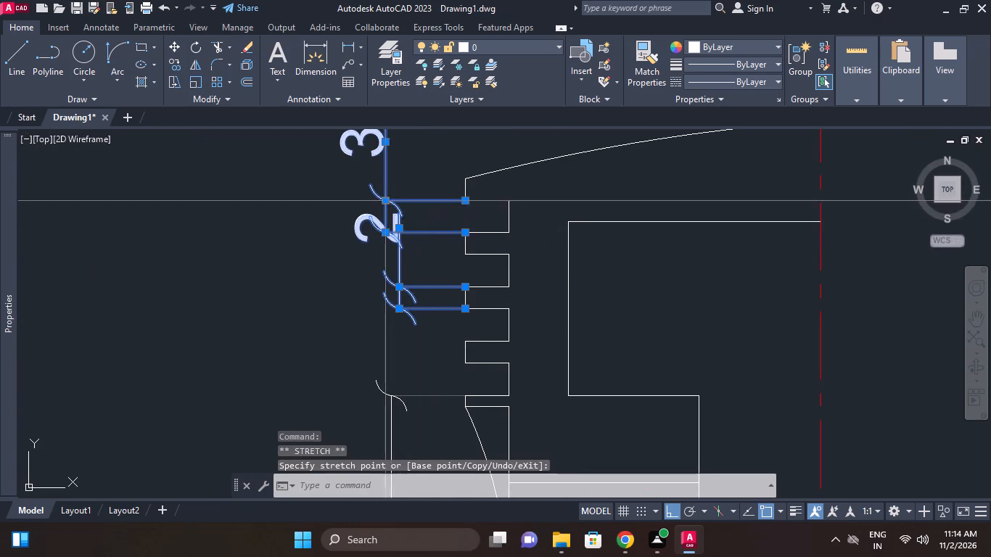
pyautogui.moveTo(384, 200); pyautogui.dragTo(374, 202)
pyautogui.click(317, 213)
# Stagger the groove and land dimension lines, with the groove's nearer the profile and the land's slightly farther out, and clear the selection.
pyautogui.scroll(-2, 399, 239)
pyautogui.click(398, 235)
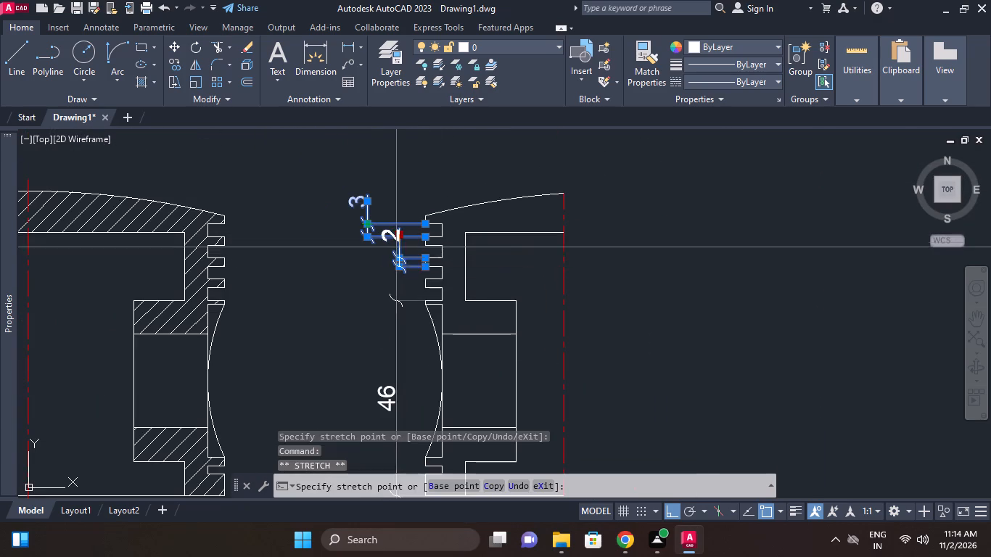
pyautogui.click(395, 252)
pyautogui.scroll(1, 396, 240)
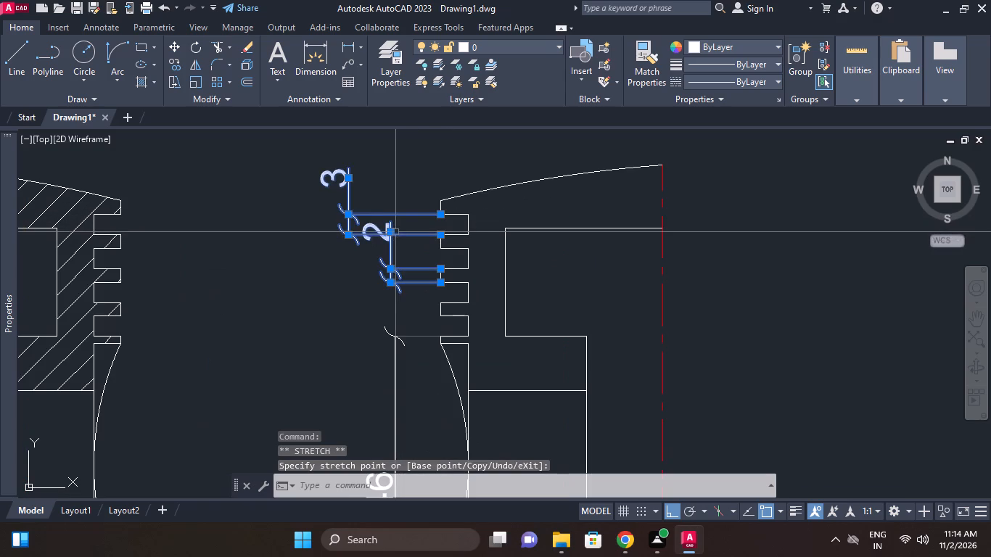
pyautogui.click(391, 230)
pyautogui.click(318, 263)
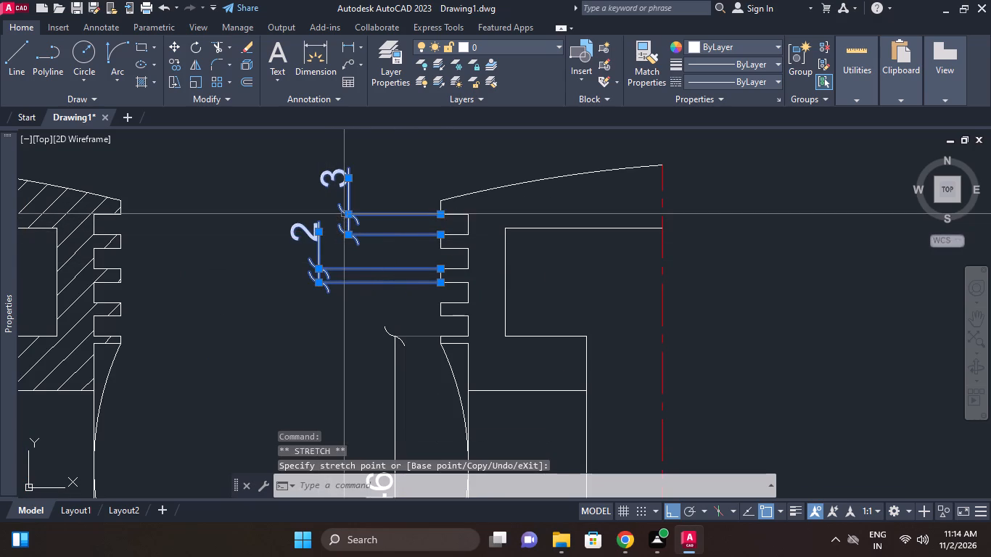
pyautogui.click(350, 215)
pyautogui.click(403, 218)
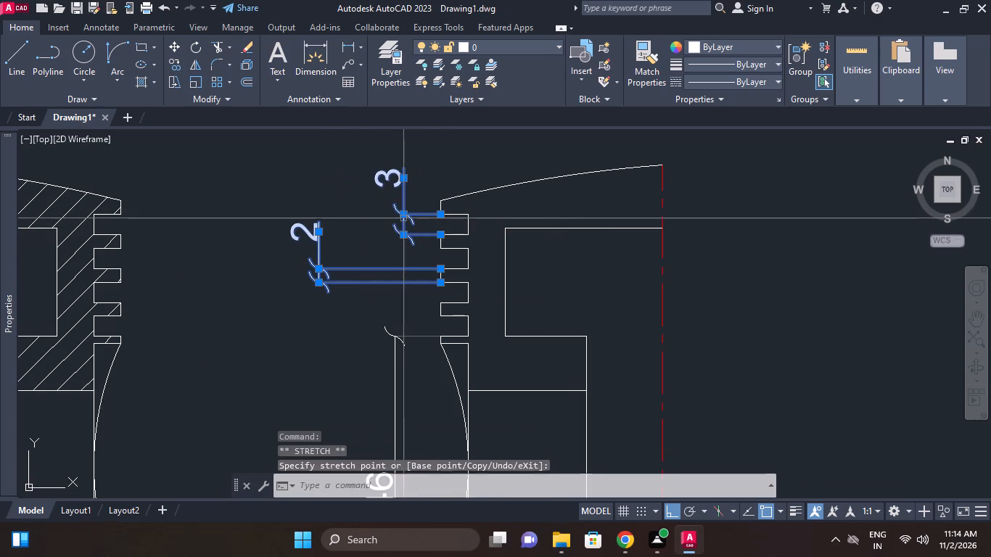
pyautogui.click(321, 272)
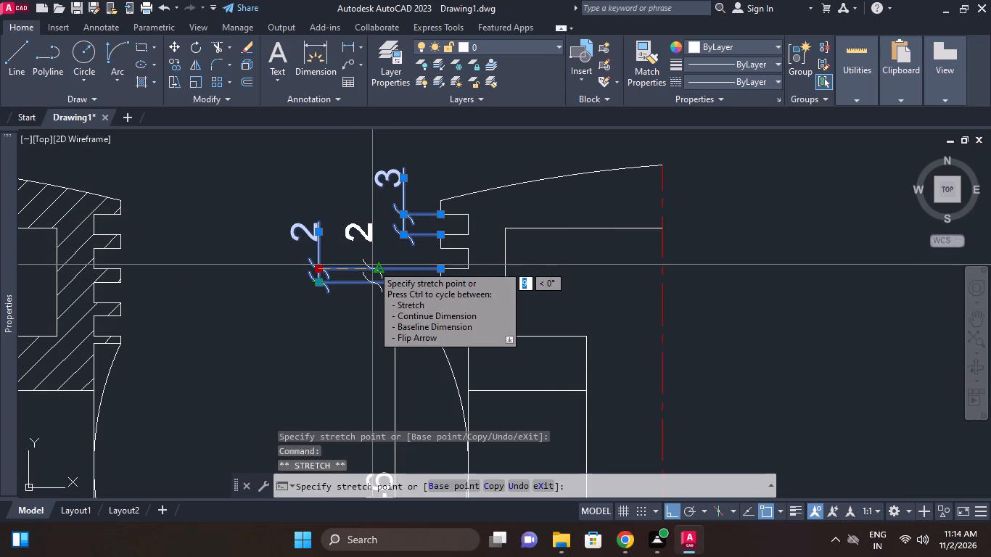
pyautogui.click(372, 265)
pyautogui.rightClick(516, 202)
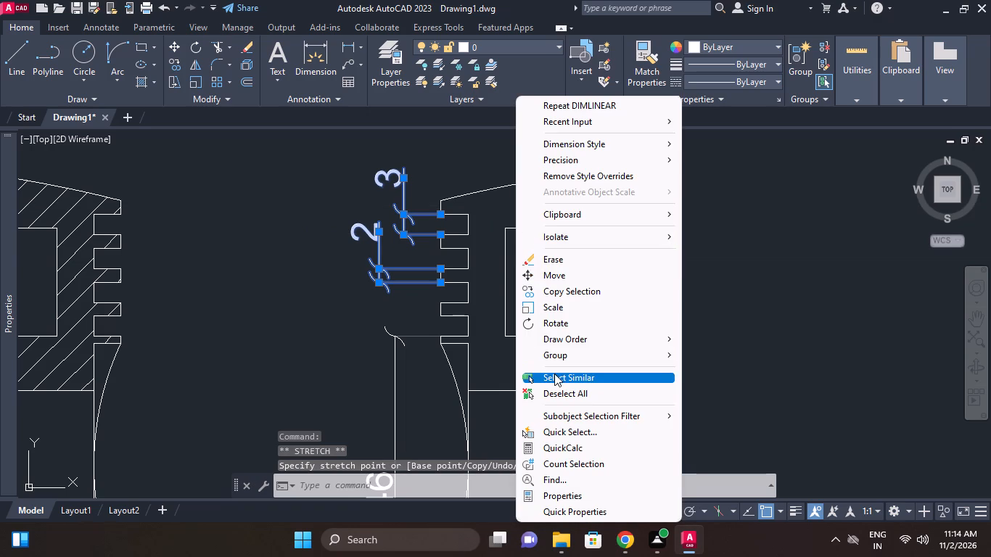
pyautogui.click(554, 384)
pyautogui.rightClick(560, 278)
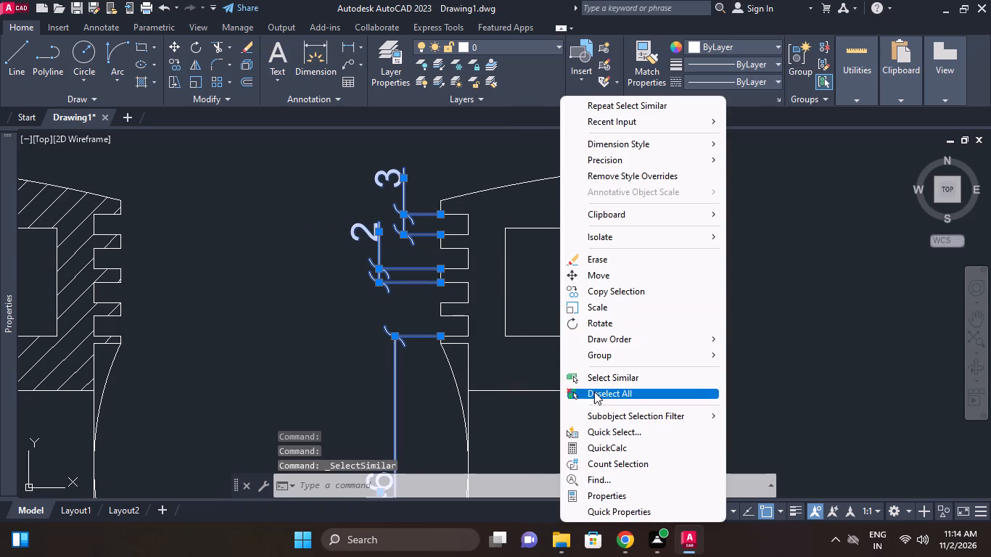
pyautogui.click(594, 392)
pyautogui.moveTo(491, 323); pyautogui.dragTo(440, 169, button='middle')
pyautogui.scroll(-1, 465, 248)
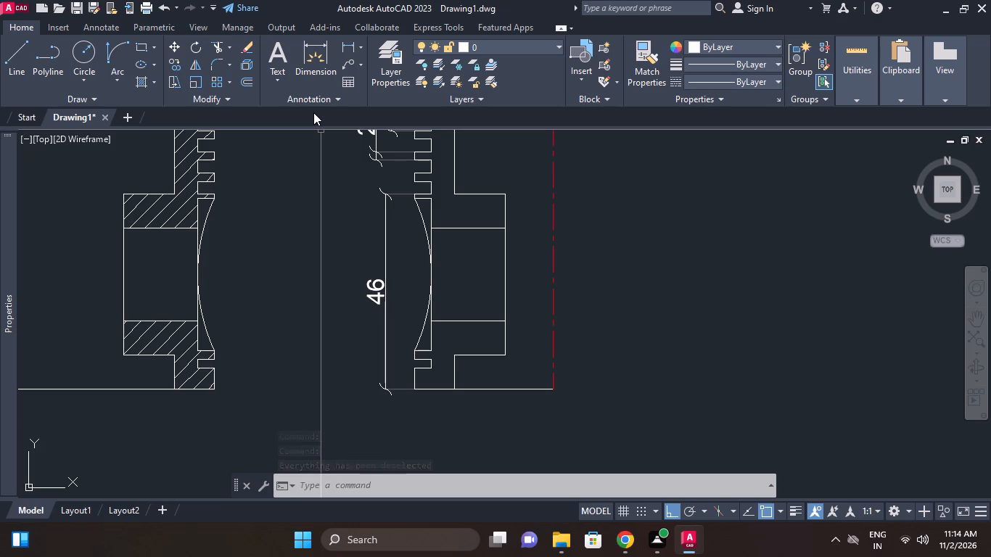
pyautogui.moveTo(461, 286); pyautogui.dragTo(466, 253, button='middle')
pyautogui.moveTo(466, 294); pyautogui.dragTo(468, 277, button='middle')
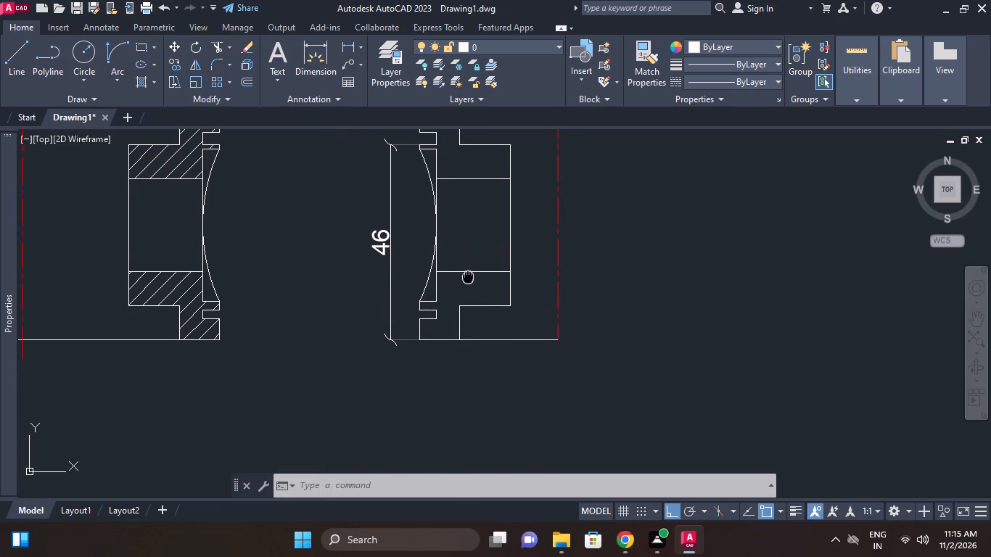
# Hatch the half view's cut regions above and below the pin bore to match the full section.
pyautogui.moveTo(468, 277); pyautogui.dragTo(473, 279, button='middle')
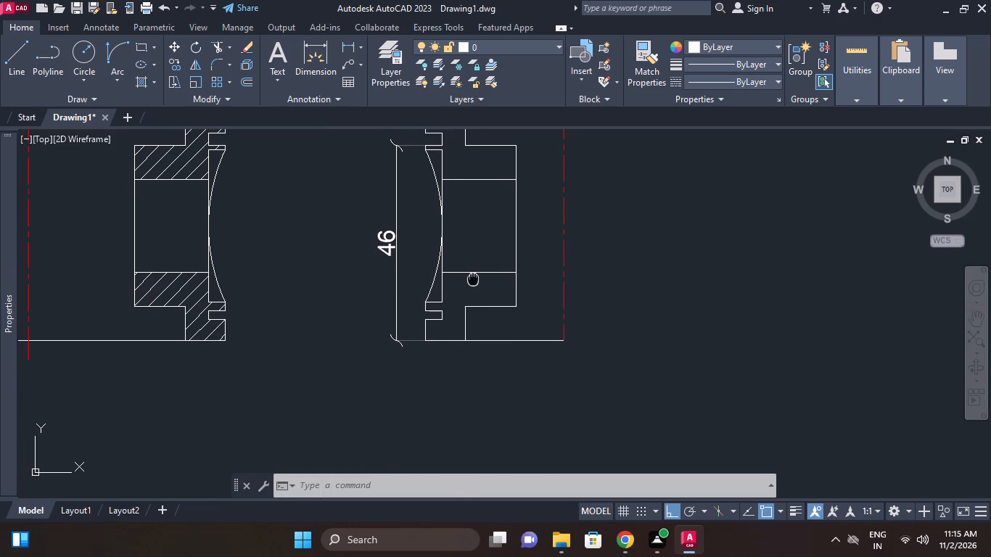
pyautogui.moveTo(473, 279); pyautogui.dragTo(474, 282, button='middle')
pyautogui.write('h')
pyautogui.press('space')
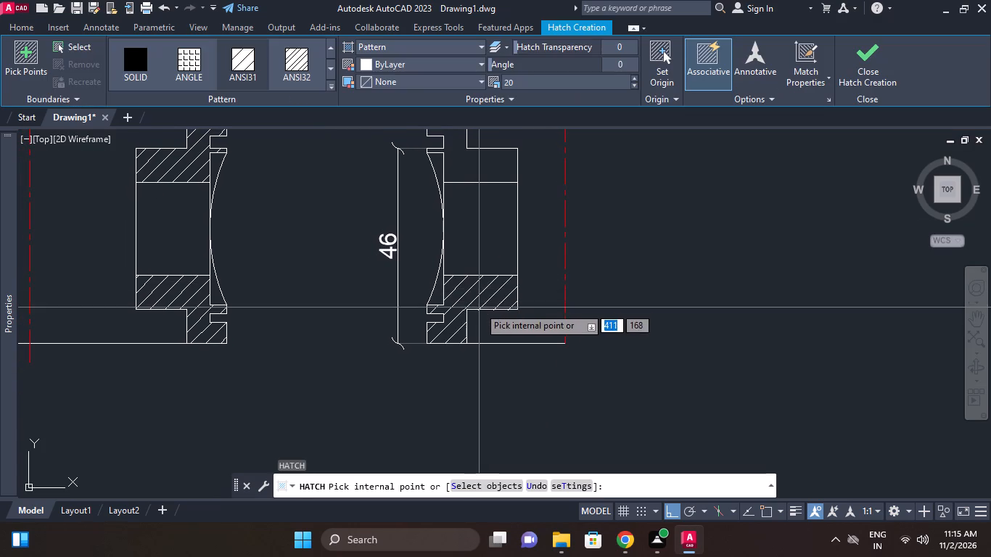
pyautogui.click(476, 290)
pyautogui.moveTo(486, 264); pyautogui.dragTo(496, 331, button='middle')
pyautogui.click(485, 223)
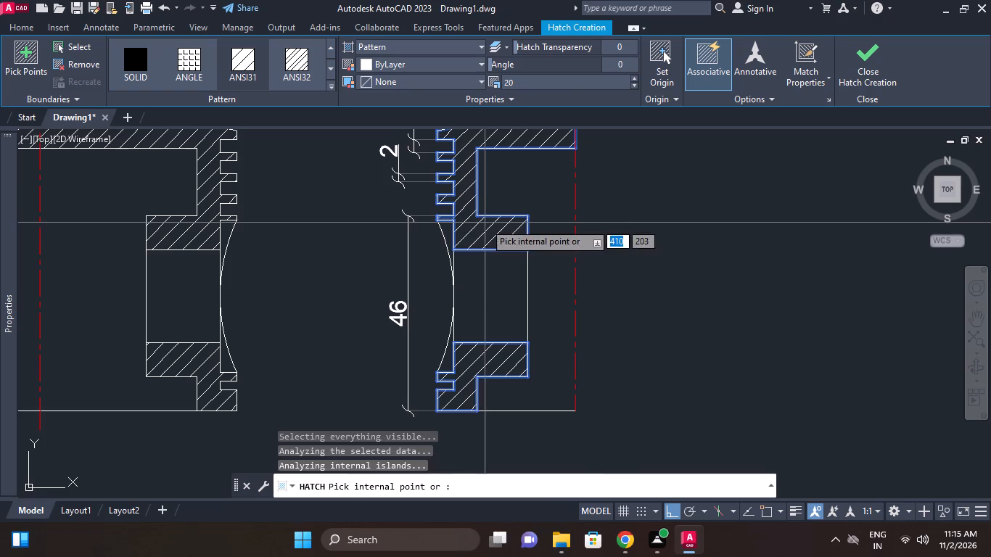
pyautogui.moveTo(584, 236); pyautogui.dragTo(569, 267, button='middle')
pyautogui.rightClick(638, 236)
pyautogui.click(666, 245)
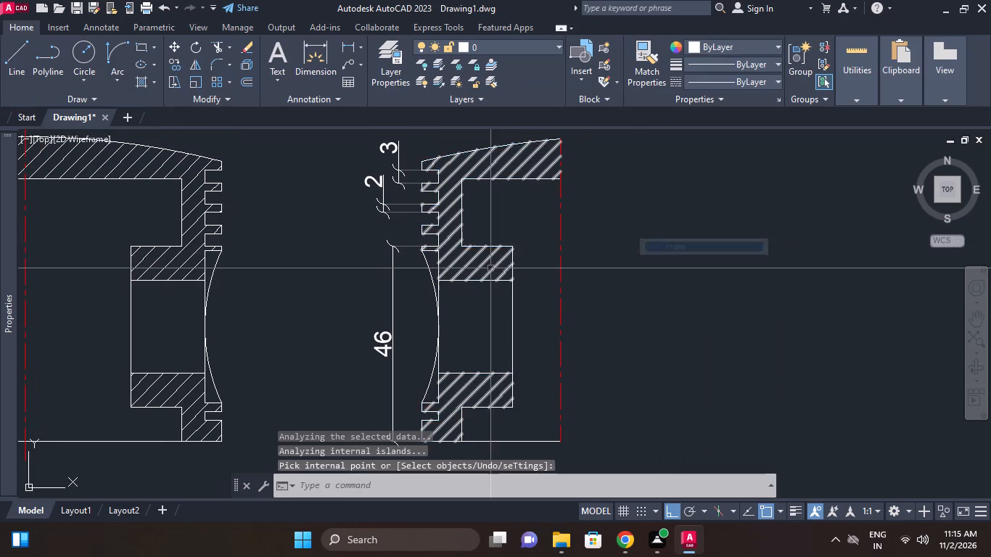
# Add a horizontal linear dimension for the bottom groove's depth, placed below the half view's base.
pyautogui.scroll(-1, 499, 258)
pyautogui.moveTo(496, 250); pyautogui.dragTo(493, 236, button='middle')
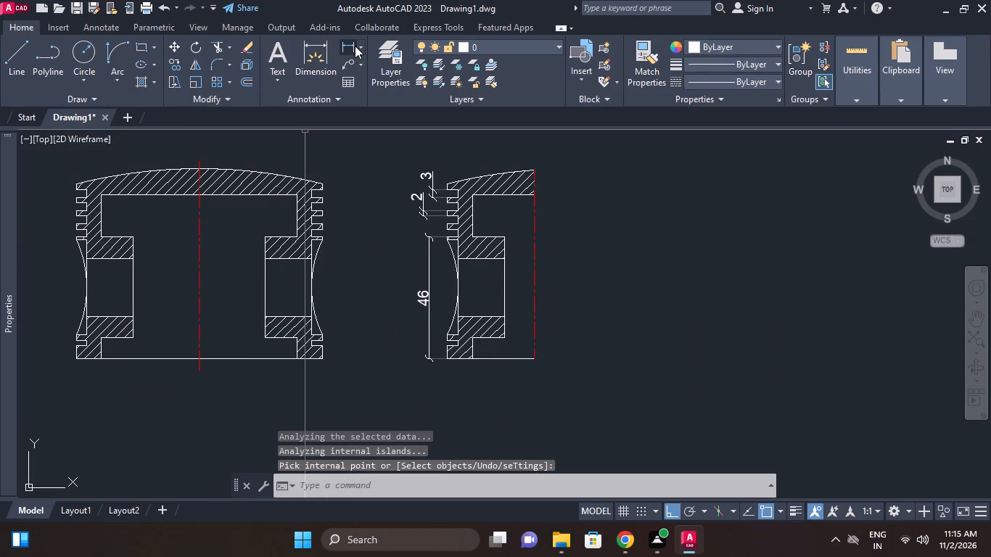
pyautogui.click(355, 46)
pyautogui.scroll(3, 480, 356)
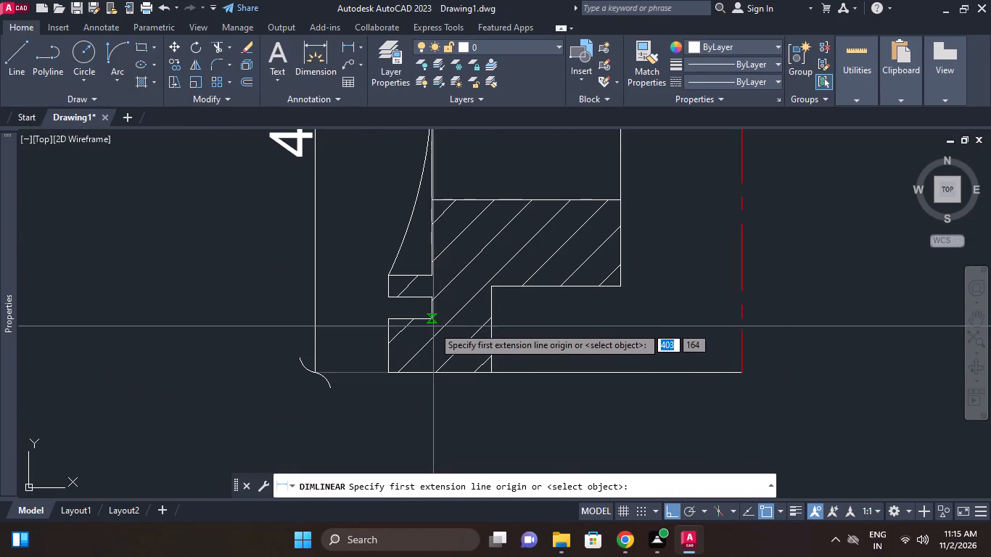
pyautogui.click(432, 321)
pyautogui.click(390, 376)
pyautogui.moveTo(399, 398); pyautogui.dragTo(422, 314, button='middle')
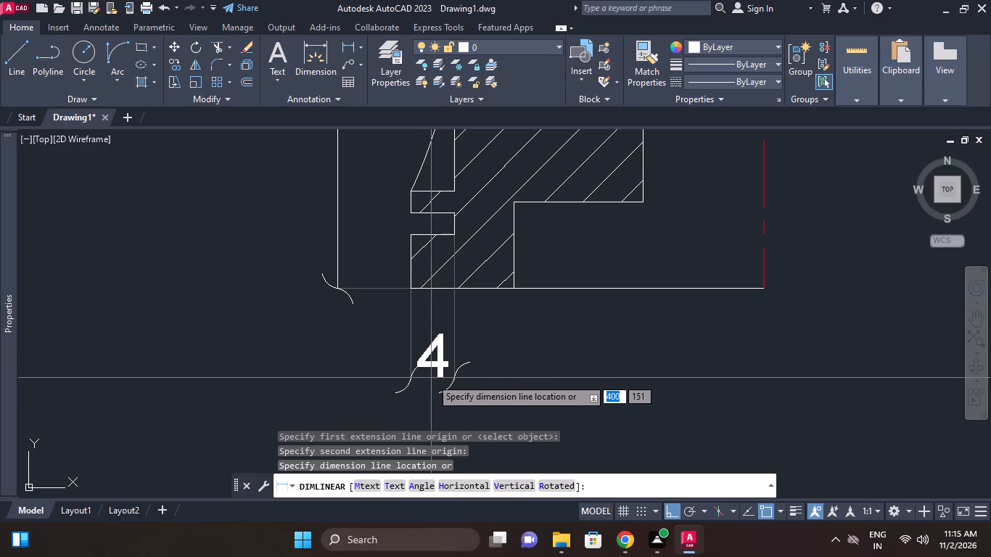
pyautogui.click(433, 370)
# Add a vertical linear dimension to the half view's inner boss edge, placed between the boss and the centreline.
pyautogui.scroll(-1, 510, 325)
pyautogui.moveTo(510, 325); pyautogui.dragTo(434, 436, button='middle')
pyautogui.rightClick(636, 247)
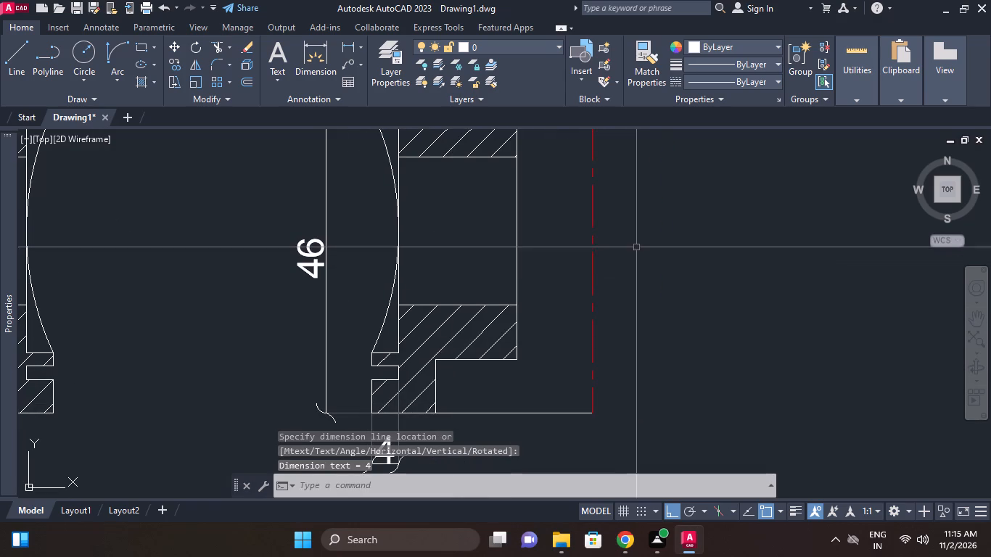
pyautogui.click(686, 242)
pyautogui.rightClick(616, 242)
pyautogui.click(517, 243)
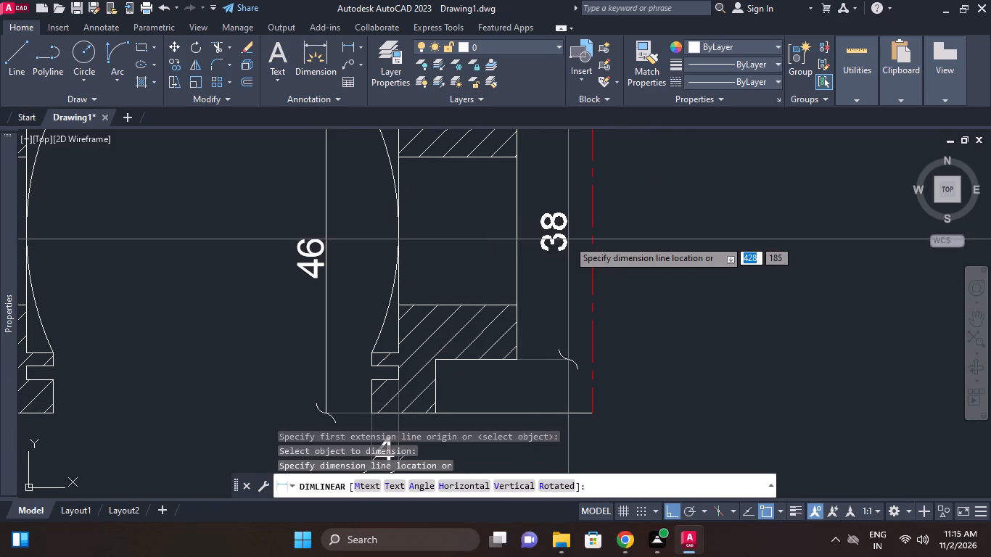
pyautogui.scroll(1, 568, 239)
pyautogui.moveTo(568, 239); pyautogui.dragTo(568, 249, button='middle')
pyautogui.scroll(-1, 568, 239)
pyautogui.scroll(-2, 628, 256)
pyautogui.middleClick(628, 257)
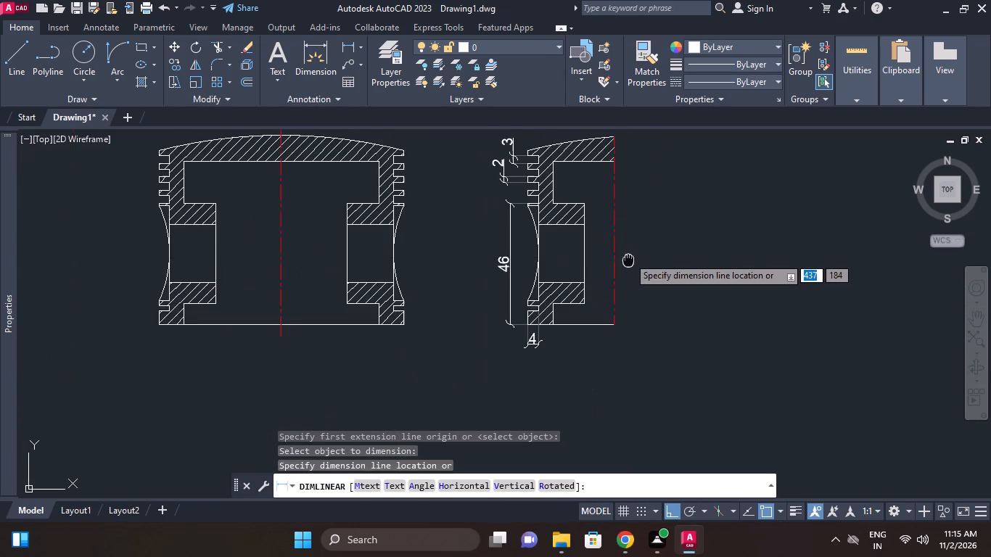
pyautogui.scroll(1, 628, 259)
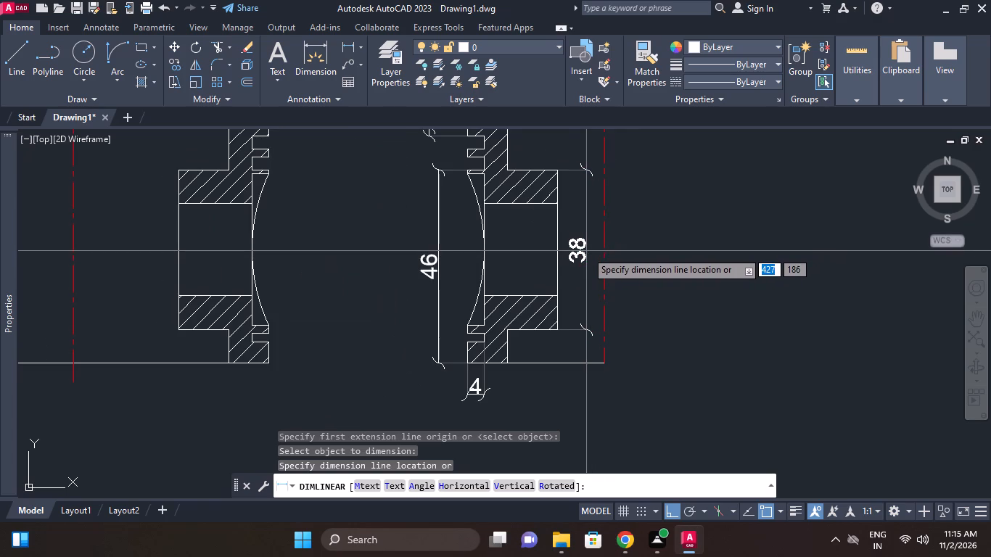
pyautogui.click(584, 249)
# Add a radius dimension to the crown arc of the full section view, placed above the crown.
pyautogui.scroll(-2, 660, 269)
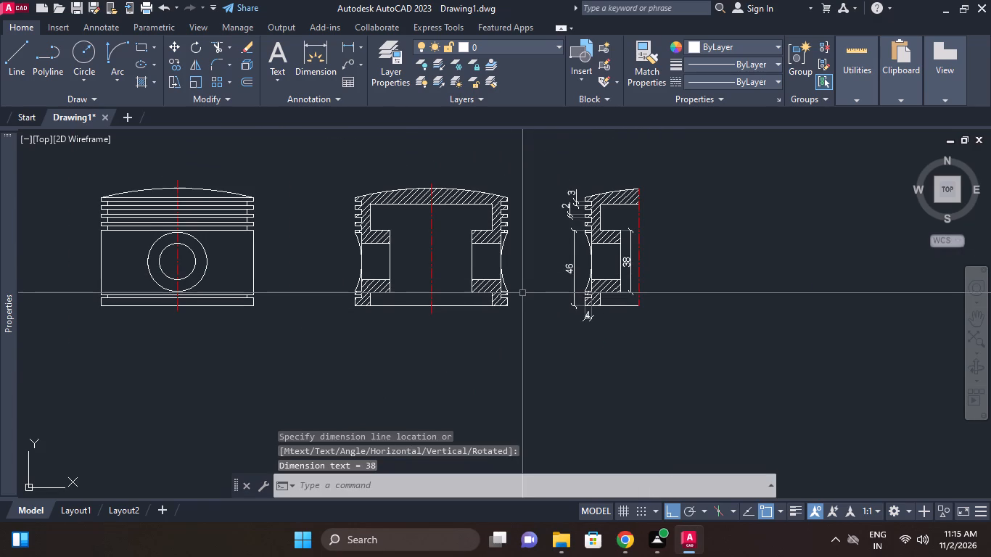
pyautogui.moveTo(522, 292); pyautogui.dragTo(551, 286, button='middle')
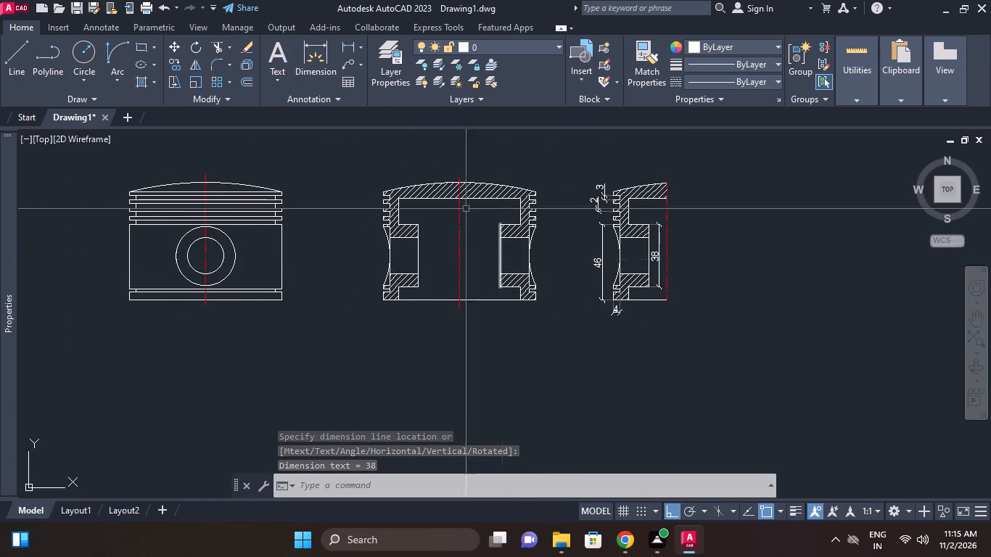
pyautogui.scroll(1, 451, 195)
pyautogui.click(363, 46)
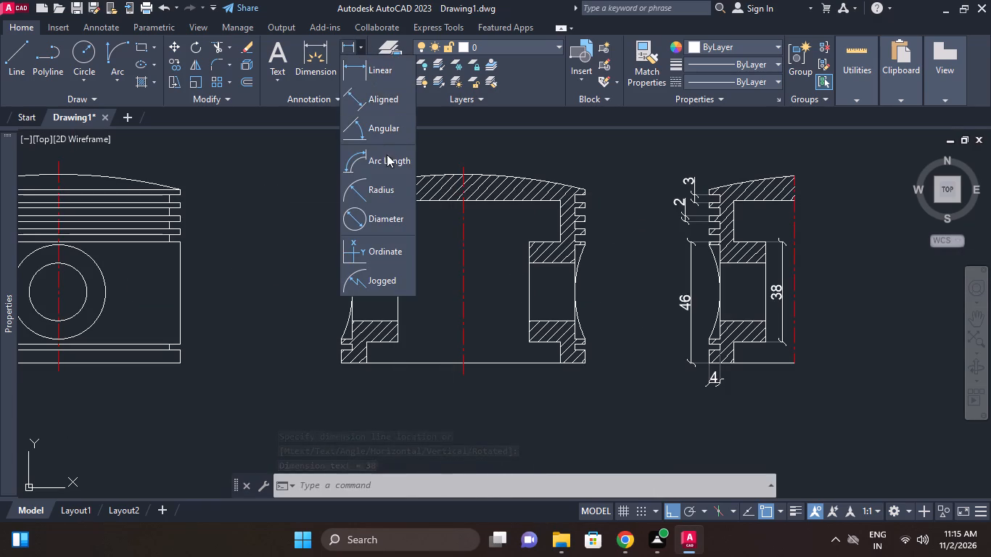
pyautogui.click(389, 182)
pyautogui.click(443, 173)
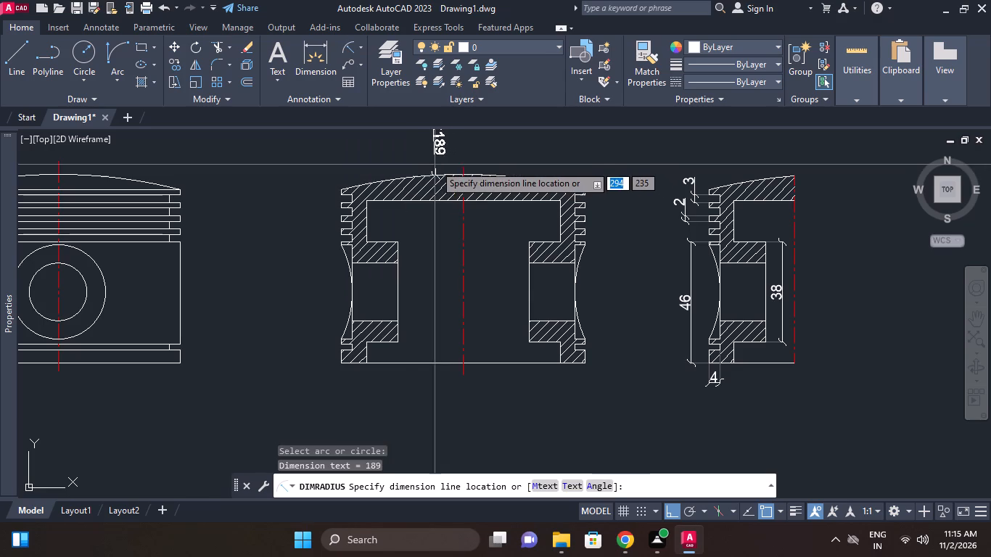
pyautogui.click(416, 160)
# Add a horizontal linear dimension for the top ring groove's depth, placed above the full section's right side.
pyautogui.click(361, 49)
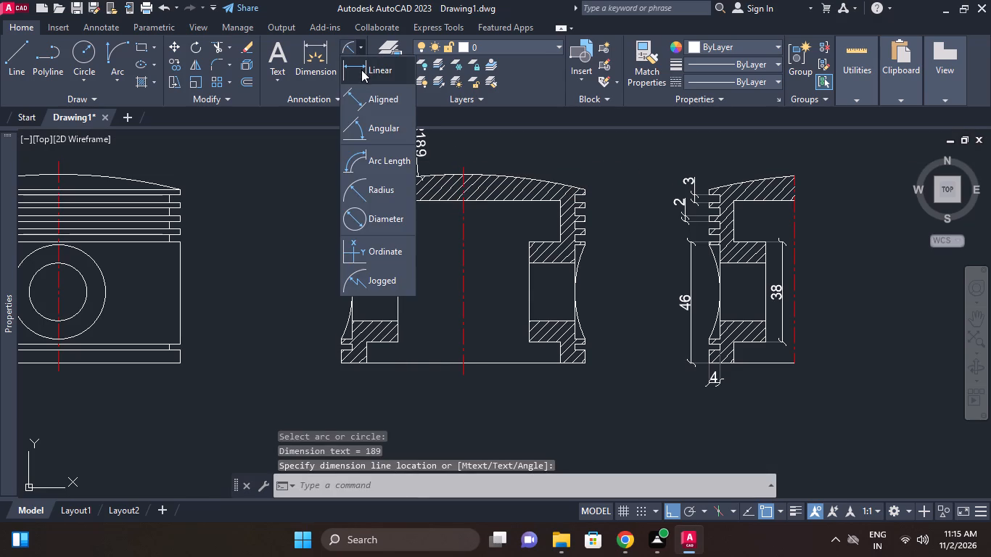
pyautogui.click(362, 73)
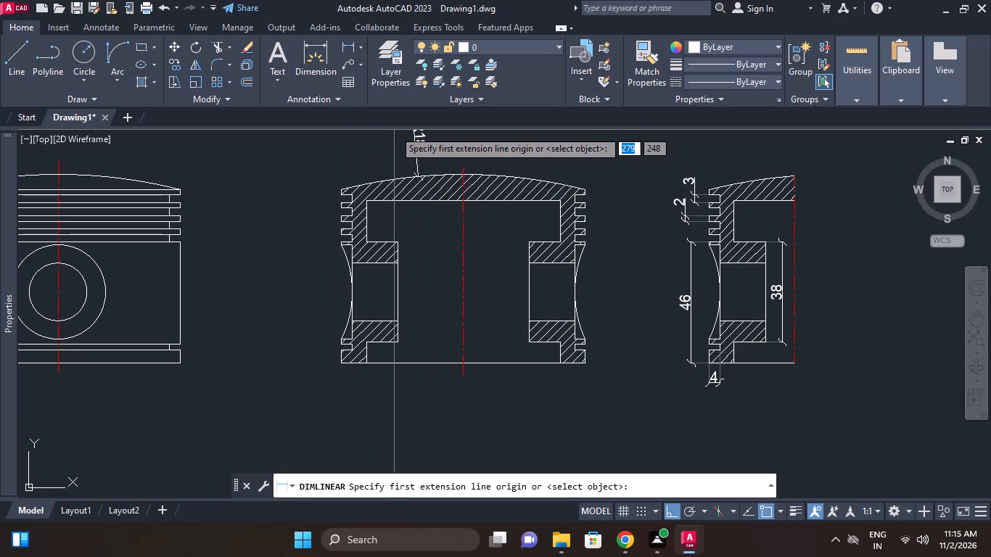
pyautogui.scroll(2, 612, 197)
pyautogui.scroll(1, 542, 197)
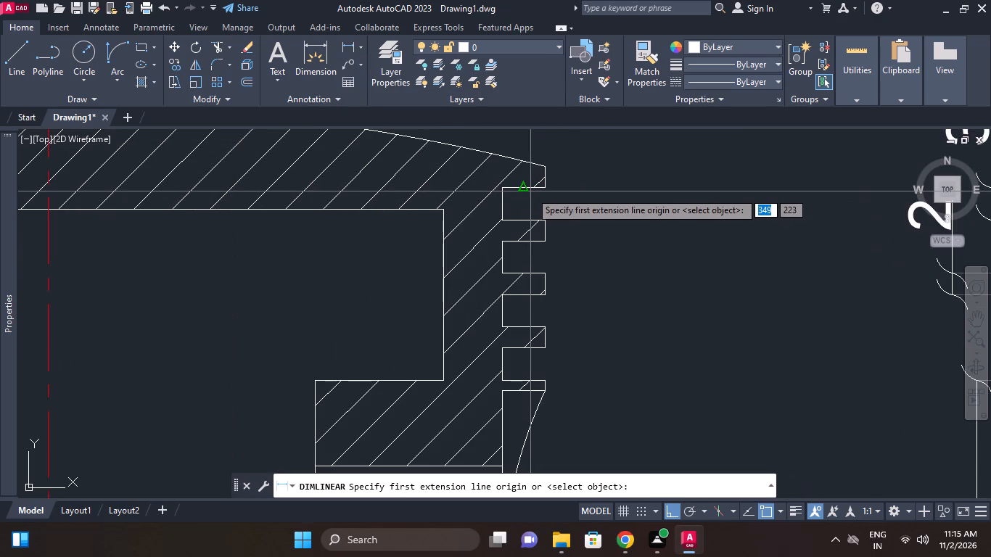
pyautogui.rightClick(530, 191)
pyautogui.click(525, 186)
pyautogui.moveTo(525, 153); pyautogui.dragTo(525, 215, button='middle')
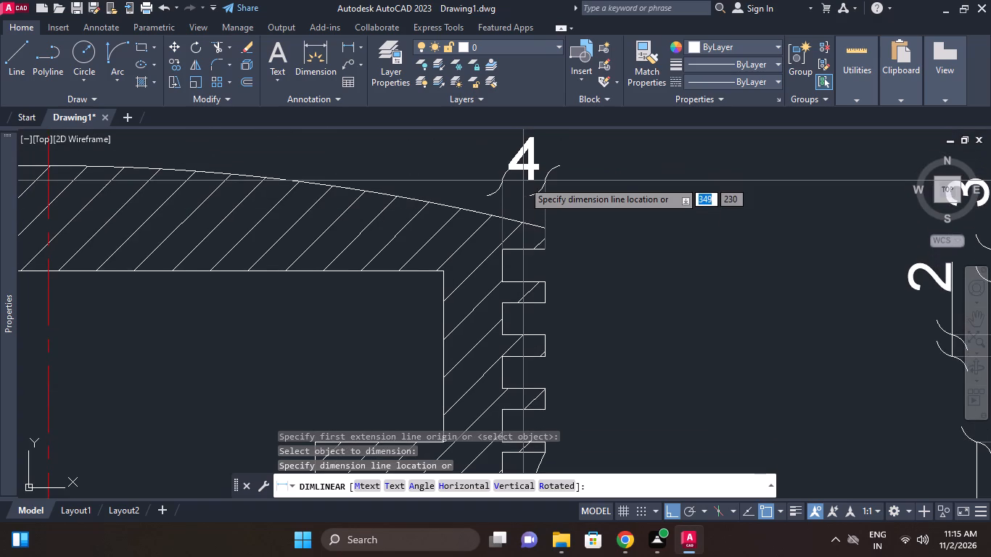
pyautogui.click(523, 181)
# Add a vertical linear dimension from the full section's cavity ceiling to its base, placed outside the right wall.
pyautogui.rightClick(633, 187)
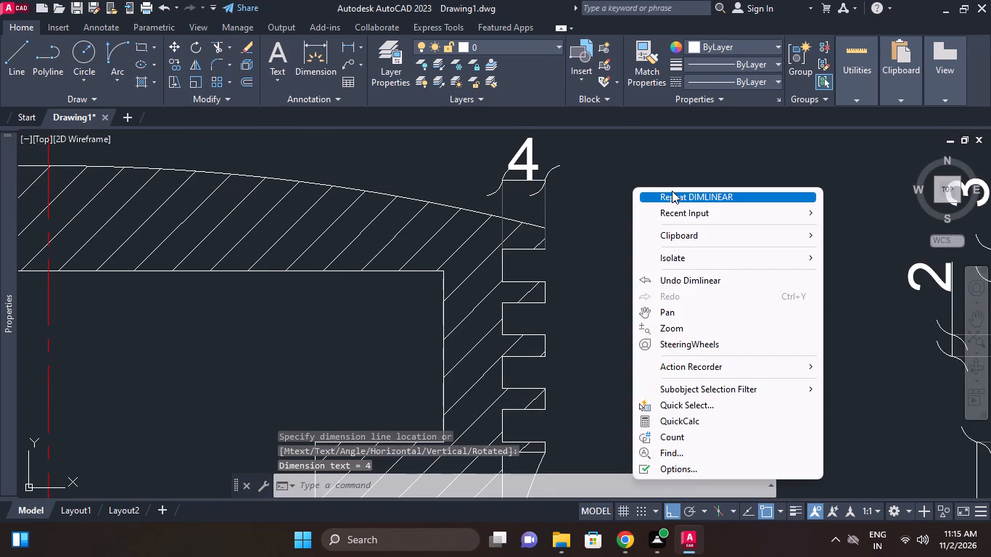
pyautogui.click(672, 191)
pyautogui.moveTo(665, 184); pyautogui.dragTo(662, 144, button='middle')
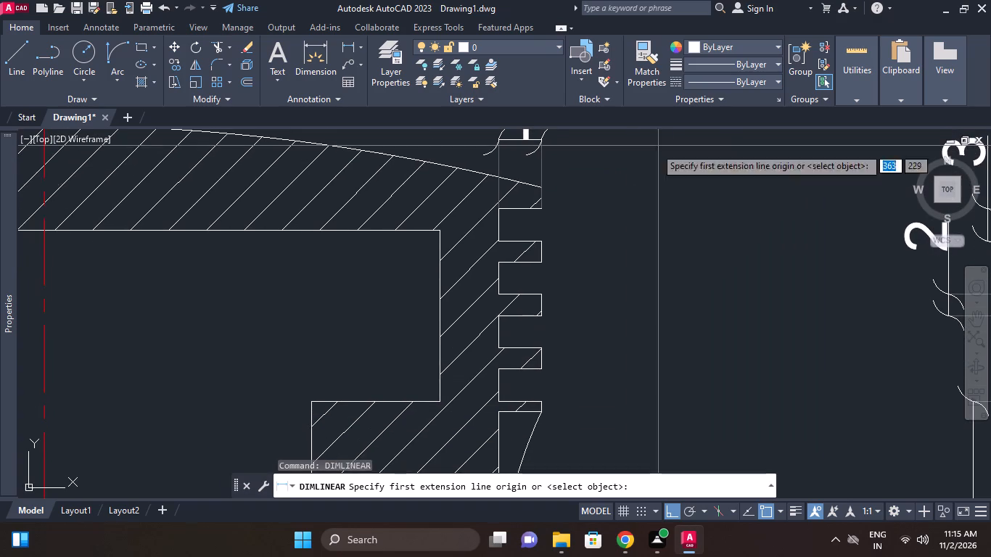
pyautogui.click(437, 226)
pyautogui.moveTo(437, 226); pyautogui.dragTo(431, 181, button='middle')
pyautogui.scroll(-2, 437, 226)
pyautogui.moveTo(434, 189); pyautogui.dragTo(433, 182, button='middle')
pyautogui.click(472, 442)
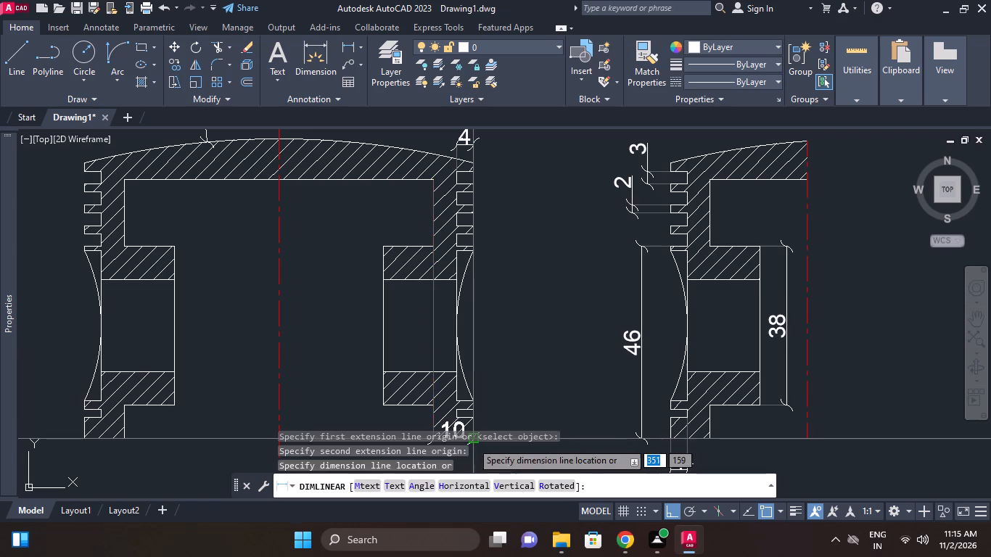
pyautogui.click(519, 366)
# Add a vertical linear dimension for the bottom groove's width on the full section, inside the cavity height dimension.
pyautogui.rightClick(565, 286)
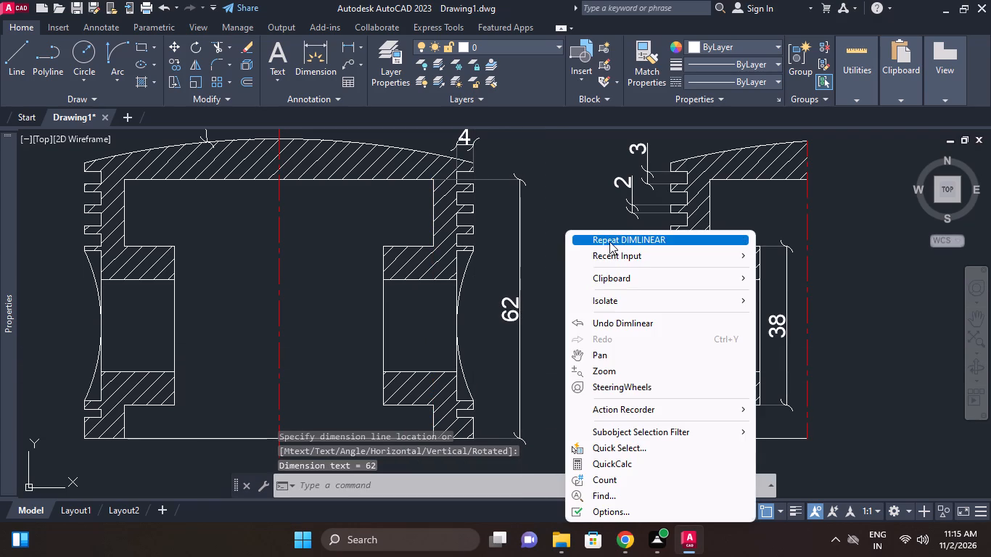
pyautogui.click(609, 239)
pyautogui.moveTo(537, 348); pyautogui.dragTo(532, 276, button='middle')
pyautogui.scroll(2, 472, 368)
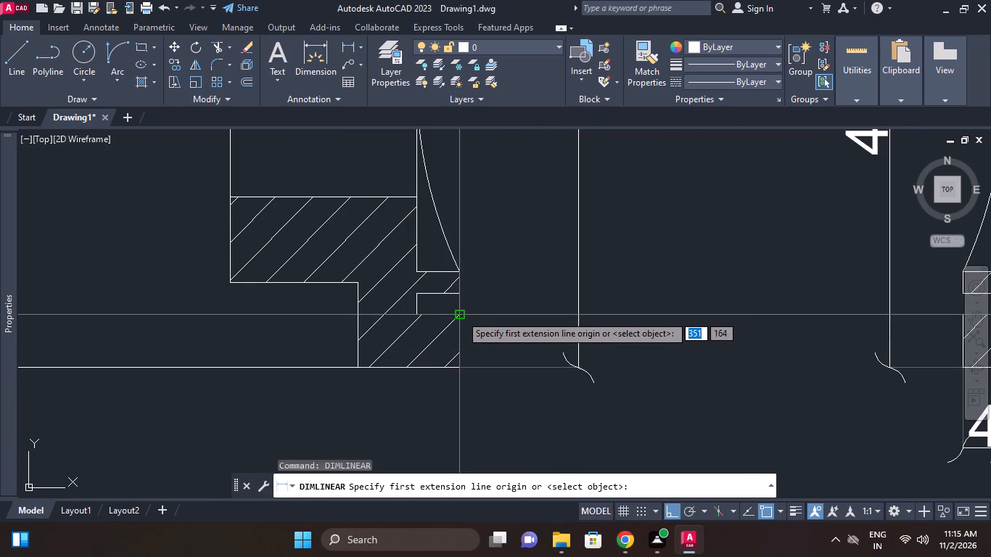
pyautogui.click(461, 315)
pyautogui.click(460, 296)
pyautogui.click(530, 299)
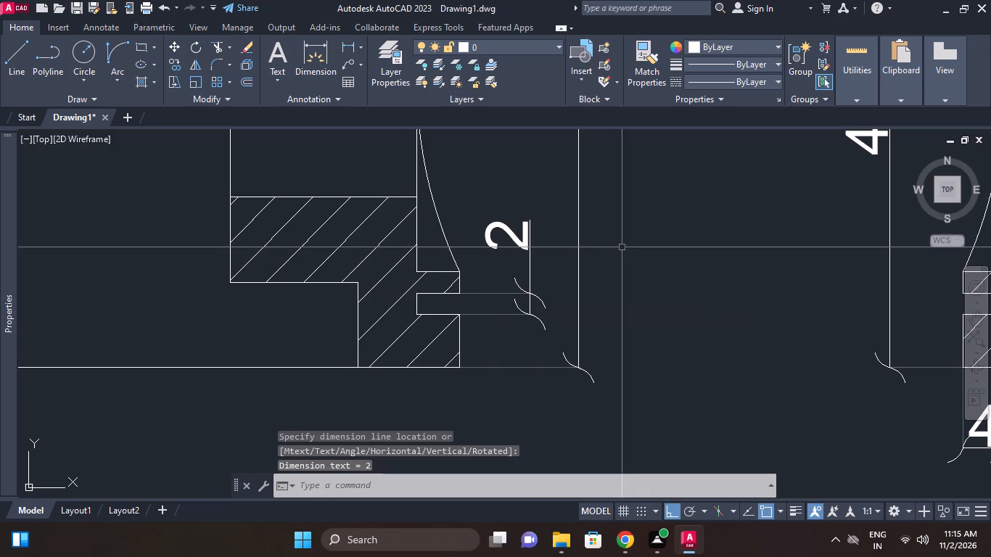
# Add a horizontal linear dimension across the gap between the two pin bosses of the full section.
pyautogui.rightClick(639, 244)
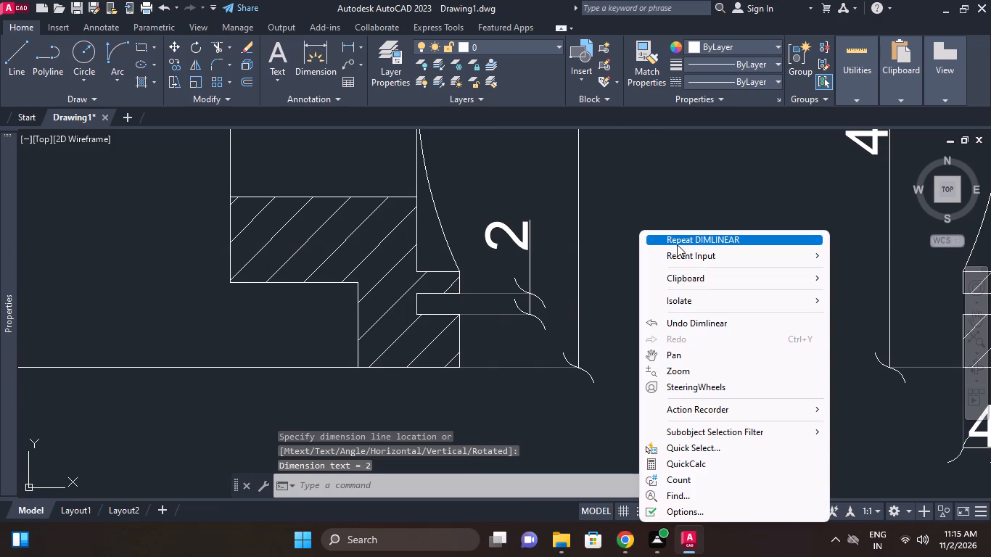
pyautogui.click(678, 244)
pyautogui.scroll(-1, 620, 248)
pyautogui.moveTo(621, 250); pyautogui.dragTo(728, 313, button='middle')
pyautogui.scroll(-2, 324, 247)
pyautogui.click(254, 233)
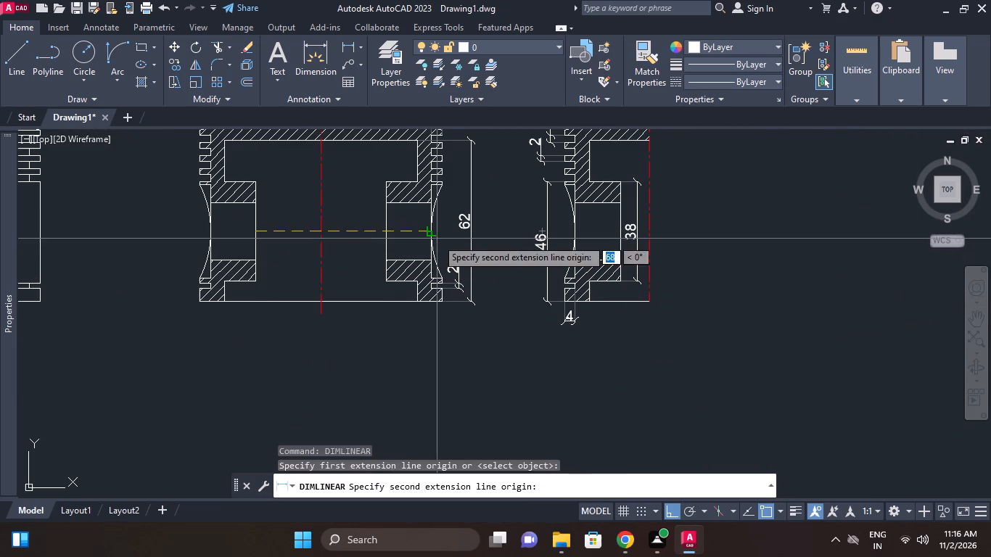
pyautogui.click(386, 231)
pyautogui.click(385, 229)
pyautogui.click(385, 229)
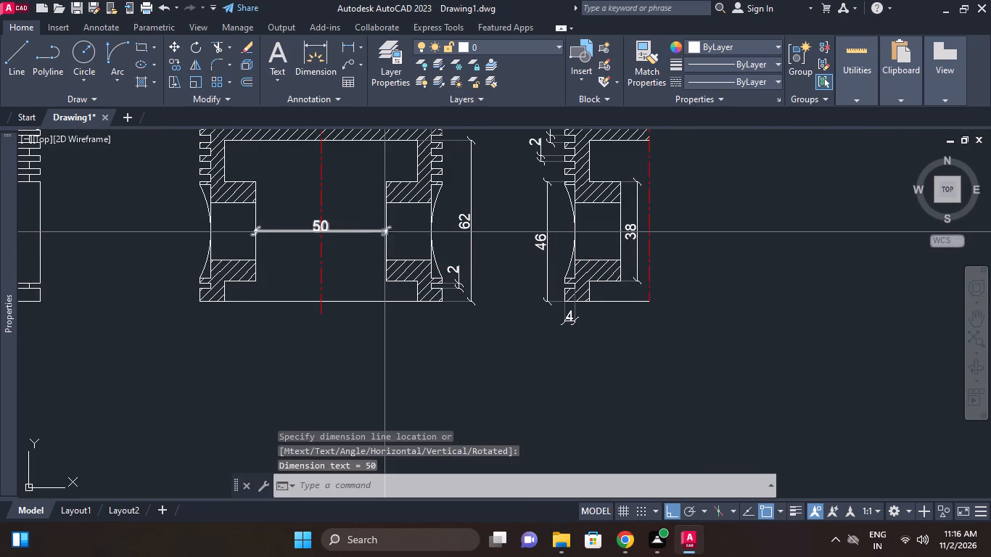
# Add a horizontal linear dimension for the full section's overall width, placed below its base.
pyautogui.rightClick(335, 268)
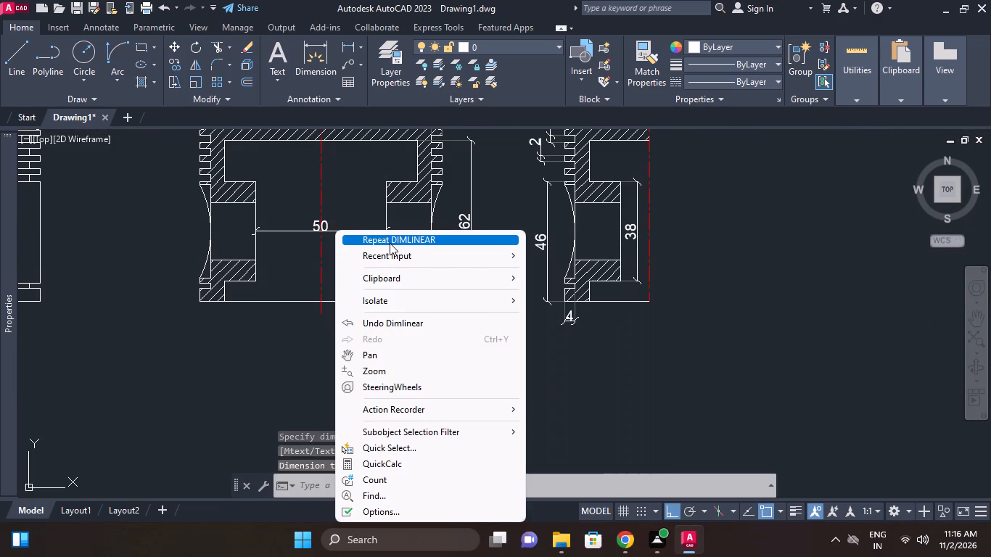
pyautogui.click(390, 243)
pyautogui.moveTo(395, 226); pyautogui.dragTo(425, 186, button='middle')
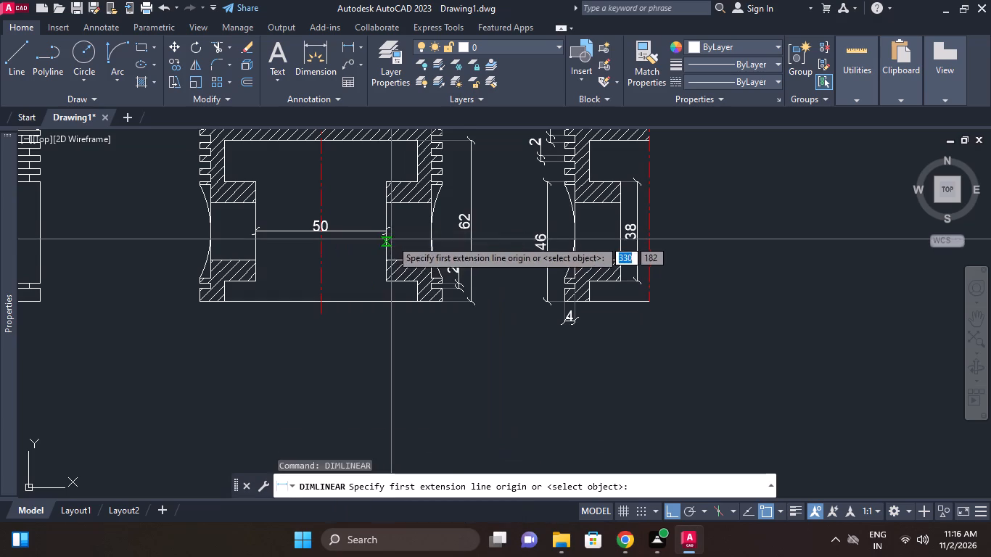
pyautogui.moveTo(425, 186); pyautogui.dragTo(451, 147, button='middle')
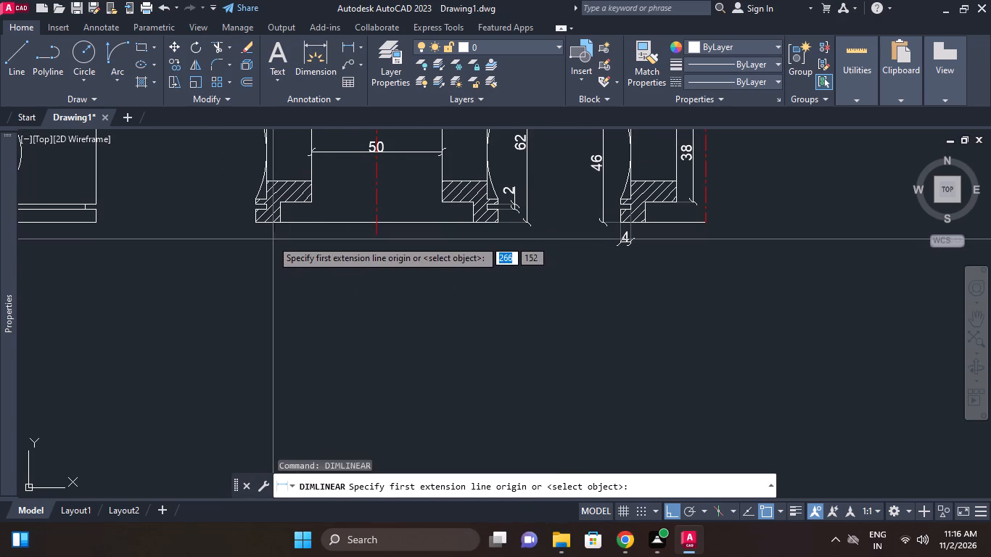
pyautogui.click(254, 223)
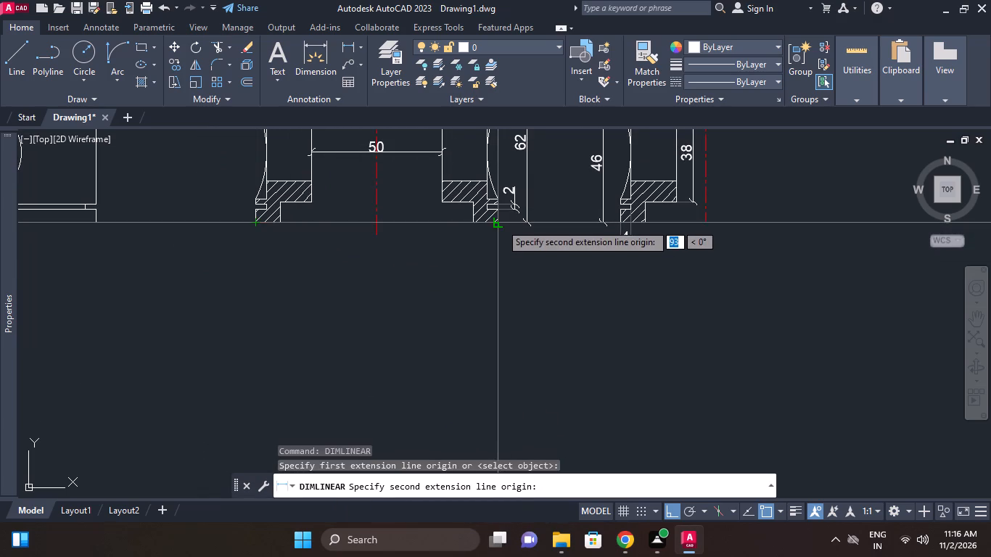
pyautogui.click(501, 223)
pyautogui.click(474, 265)
# Add a horizontal linear dimension between the inner walls at the full section's base, placed above the overall width dimension.
pyautogui.rightClick(399, 205)
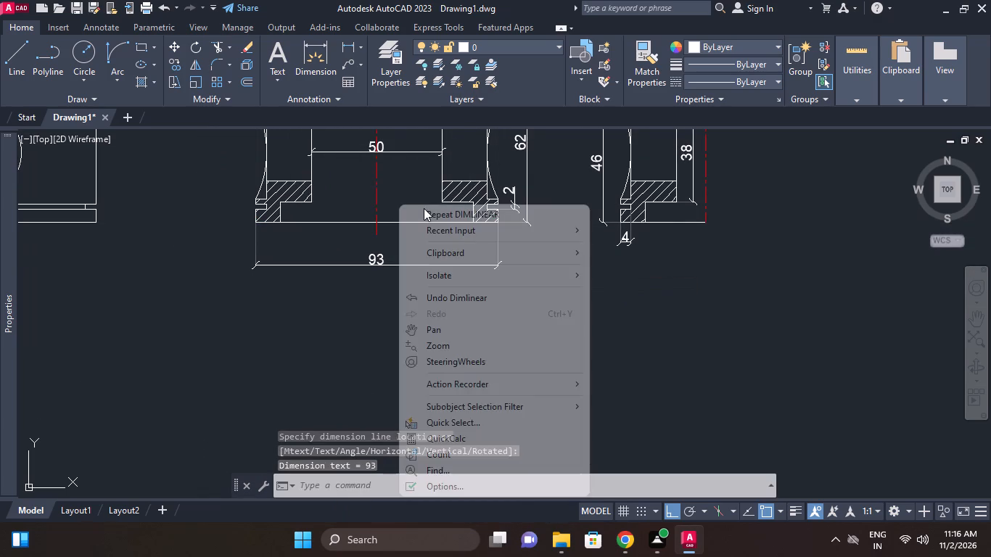
pyautogui.click(424, 208)
pyautogui.scroll(2, 318, 213)
pyautogui.click(221, 236)
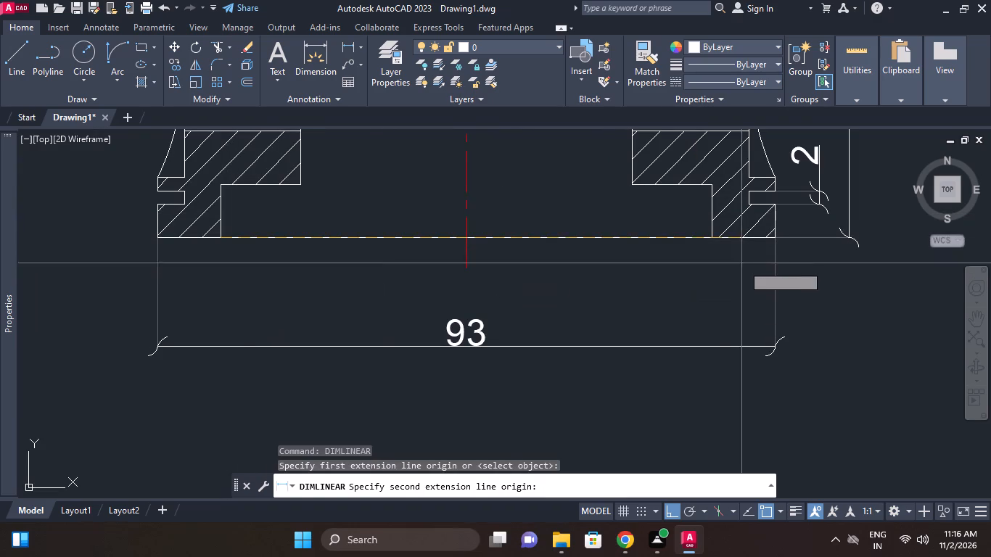
pyautogui.click(712, 239)
pyautogui.click(678, 309)
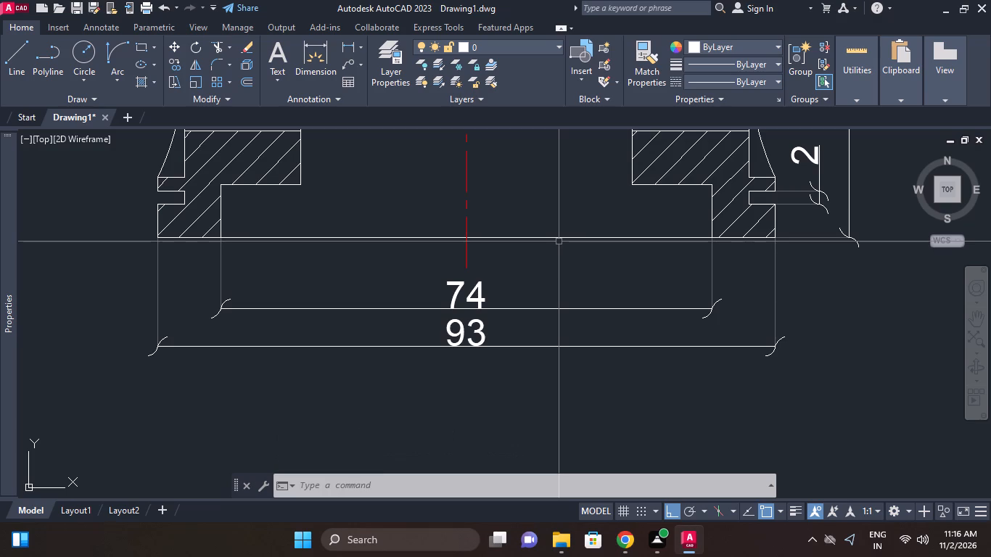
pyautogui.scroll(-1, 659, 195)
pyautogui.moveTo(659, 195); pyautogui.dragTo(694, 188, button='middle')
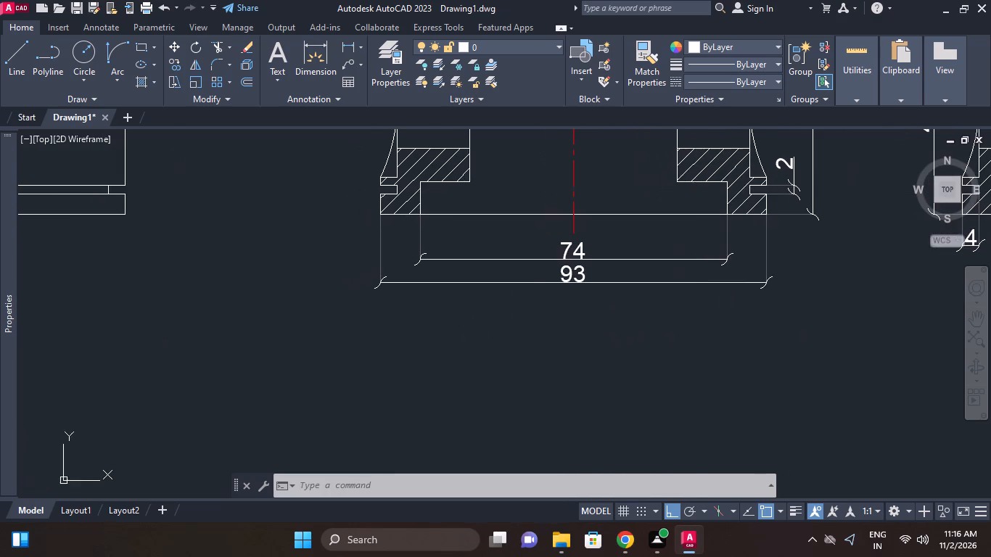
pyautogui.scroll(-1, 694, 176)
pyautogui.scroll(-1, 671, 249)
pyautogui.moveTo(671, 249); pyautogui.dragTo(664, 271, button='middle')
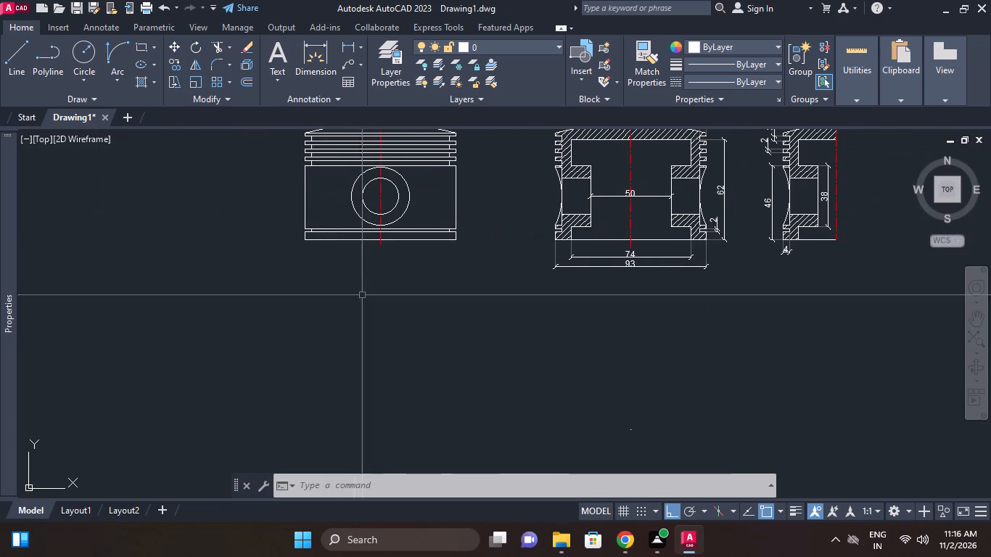
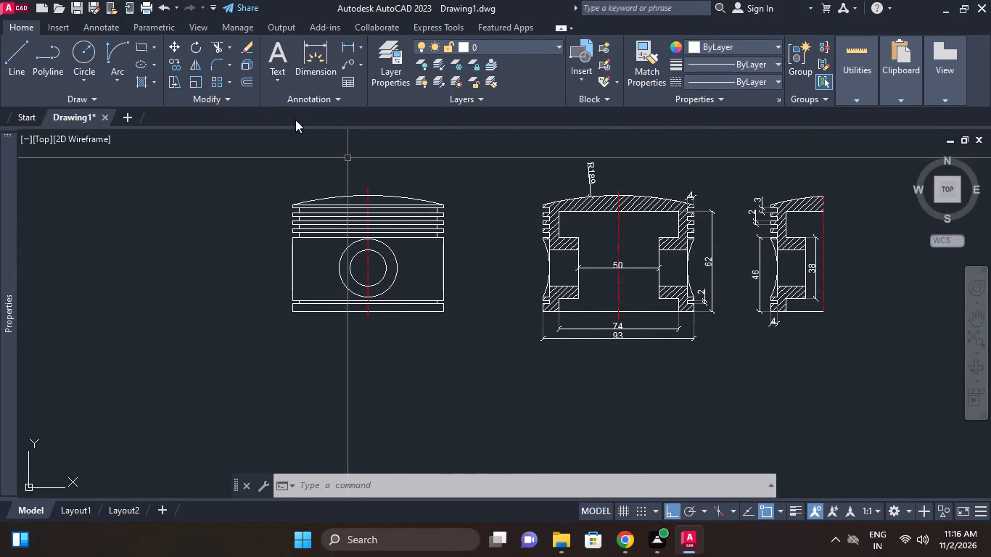
# Add a vertical linear dimension for the height of the front view's plain skirt, placed beside its right edge.
pyautogui.click(350, 40)
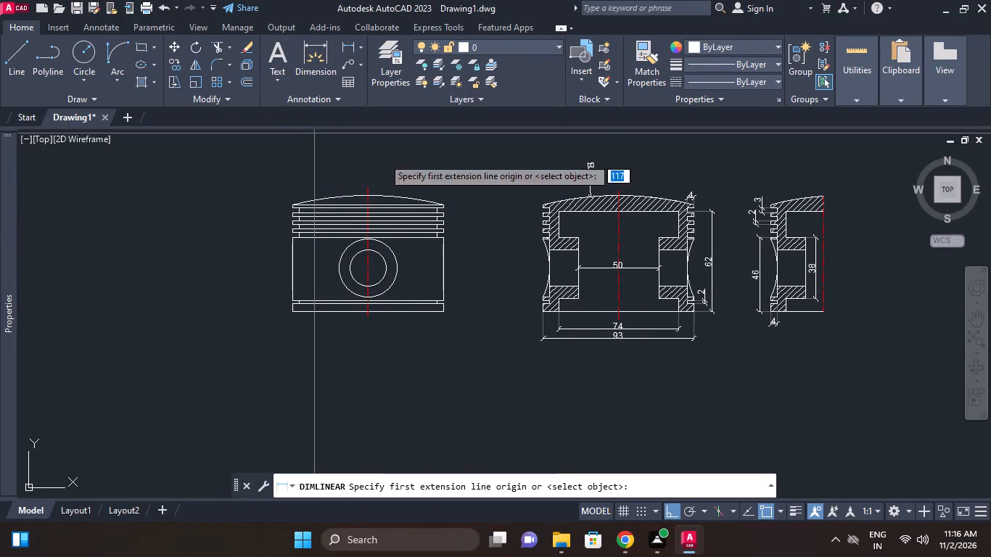
pyautogui.rightClick(459, 273)
pyautogui.click(442, 254)
pyautogui.scroll(1, 458, 256)
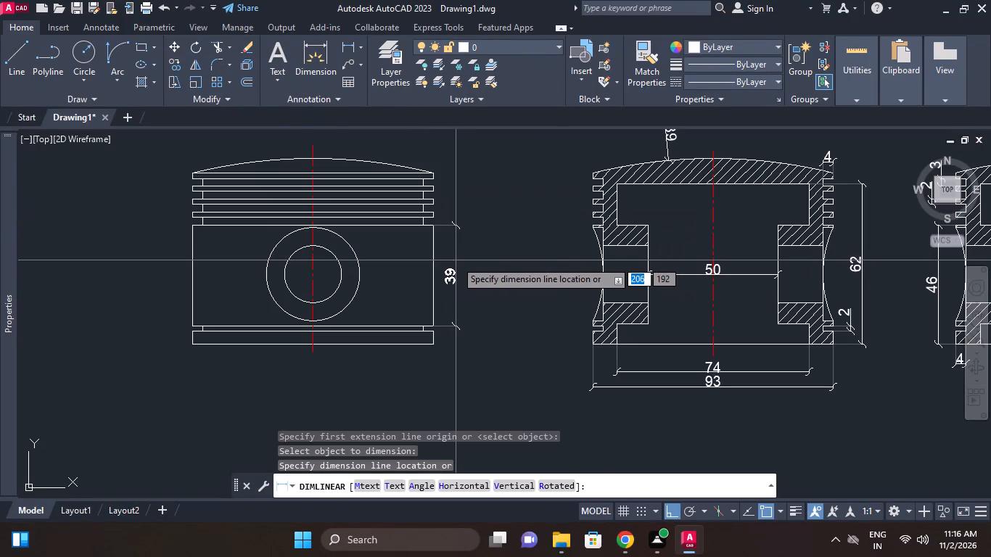
pyautogui.click(456, 260)
# Add a vertical linear dimension from the front view's skirt bottom edge to the piston base, aligned with the skirt height dimension.
pyautogui.rightClick(498, 243)
pyautogui.click(504, 249)
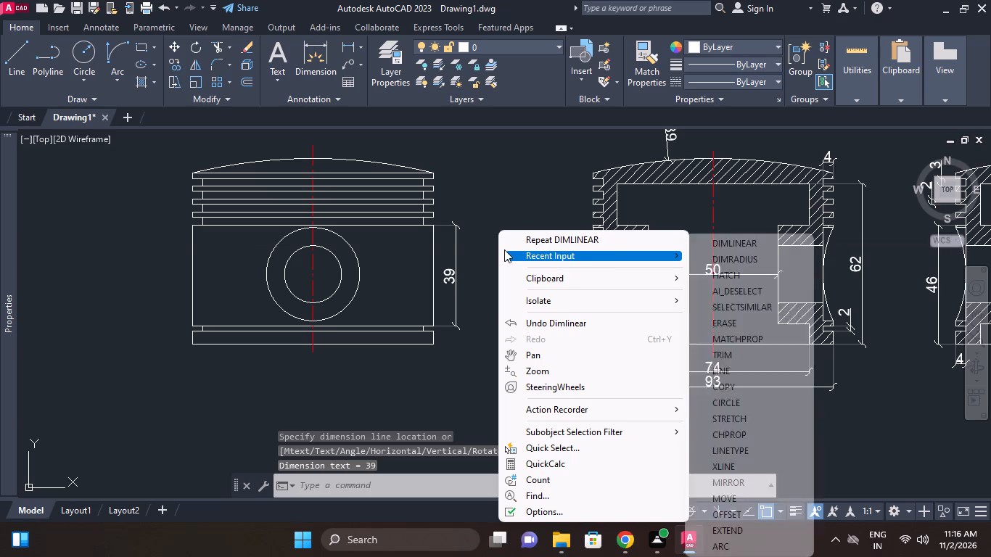
pyautogui.click(540, 239)
pyautogui.scroll(2, 435, 346)
pyautogui.click(423, 296)
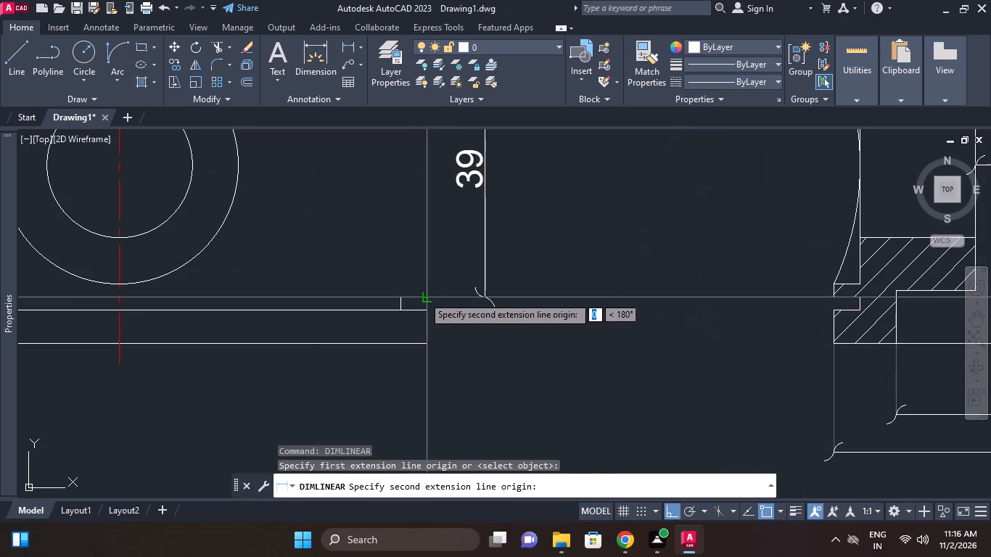
pyautogui.click(427, 347)
pyautogui.click(483, 298)
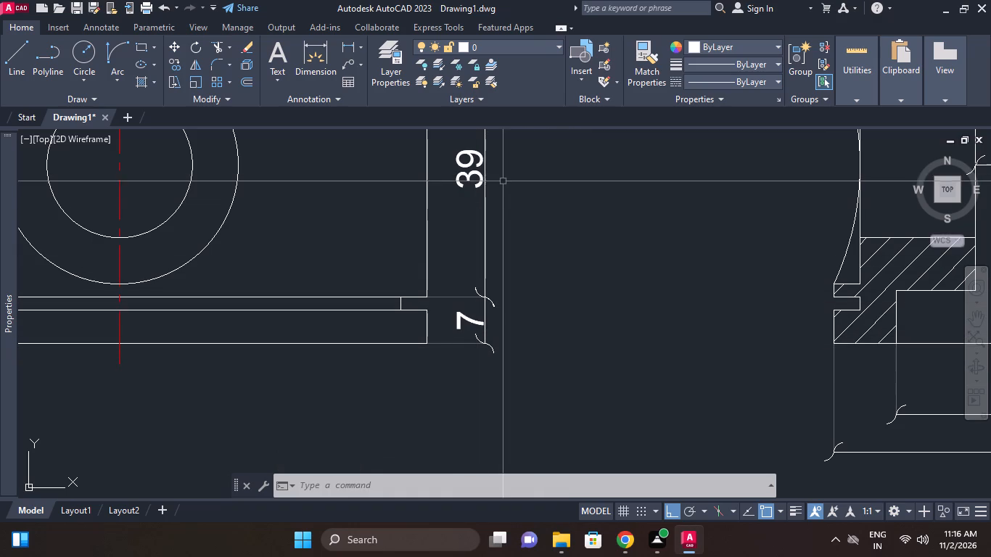
# Add a vertical linear dimension from the front view's base to the pin hole centre, placed outside its left edge.
pyautogui.rightClick(511, 241)
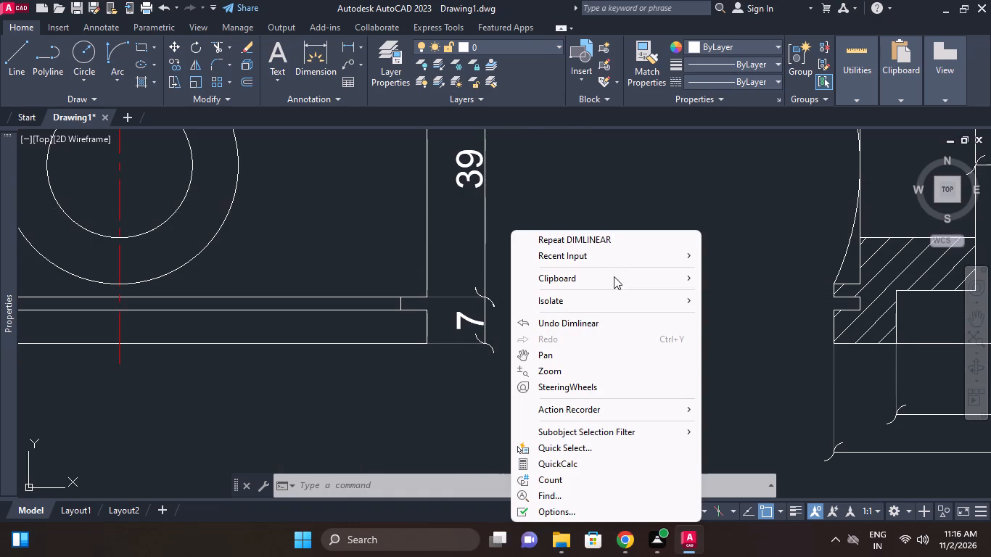
pyautogui.click(606, 242)
pyautogui.scroll(-1, 604, 267)
pyautogui.moveTo(606, 270); pyautogui.dragTo(720, 271, button='middle')
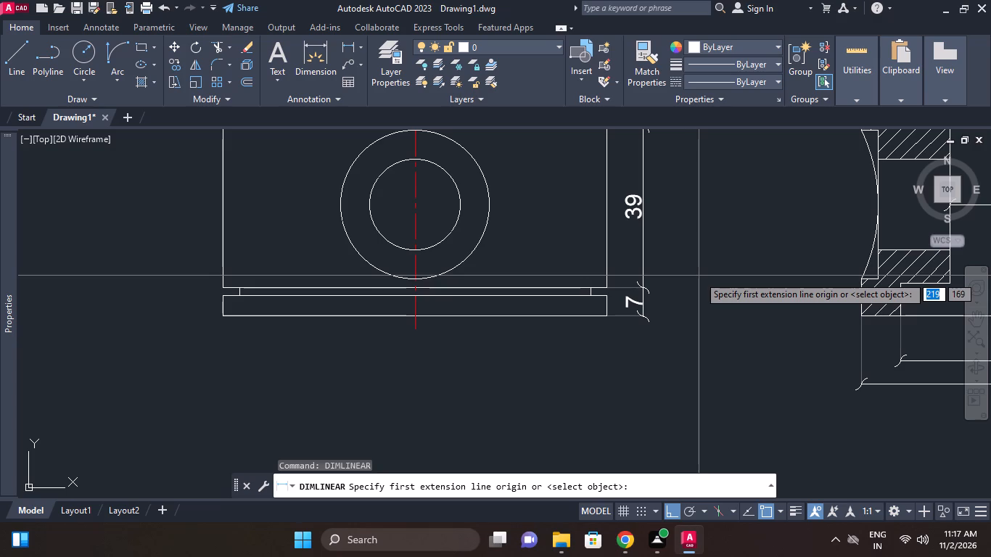
pyautogui.moveTo(699, 276); pyautogui.dragTo(731, 254, button='middle')
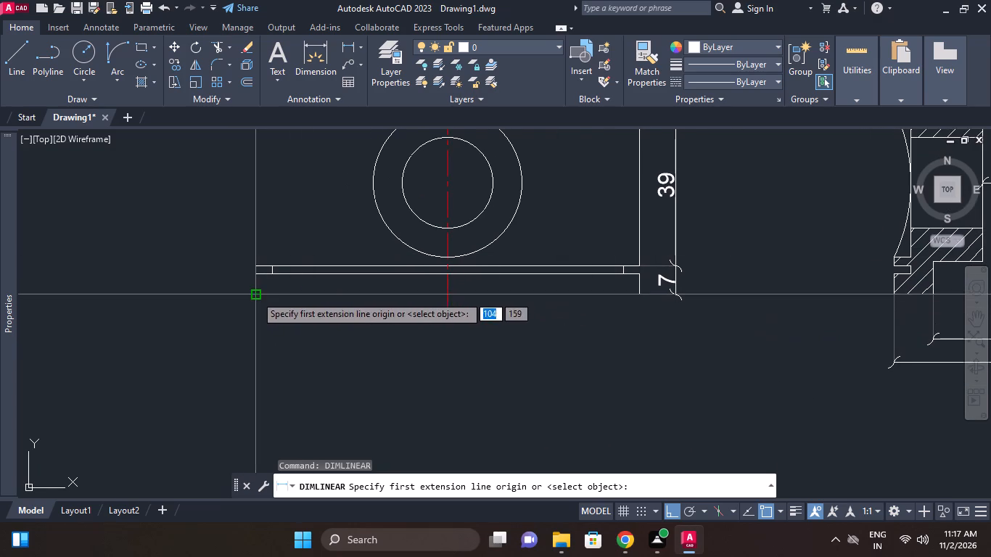
pyautogui.click(255, 295)
pyautogui.click(448, 185)
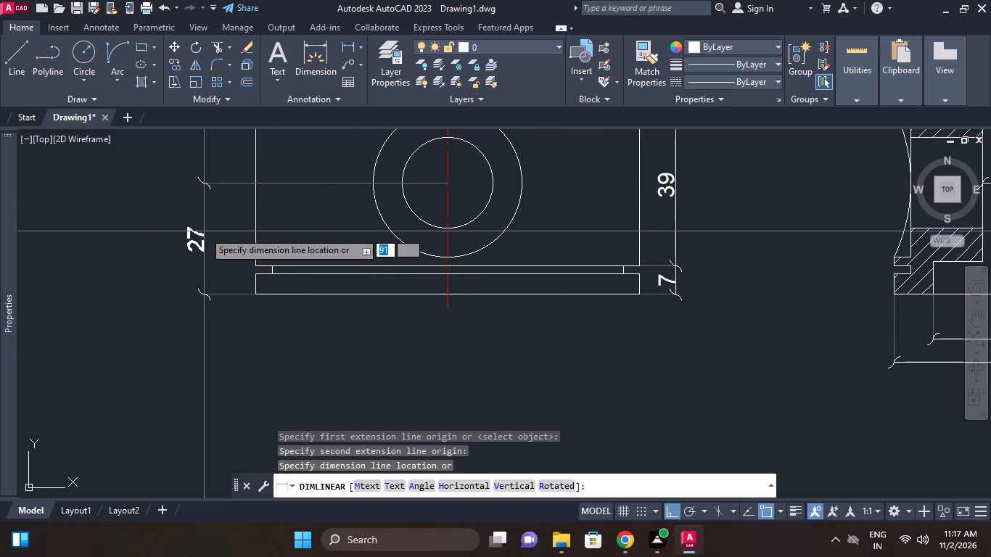
pyautogui.click(205, 231)
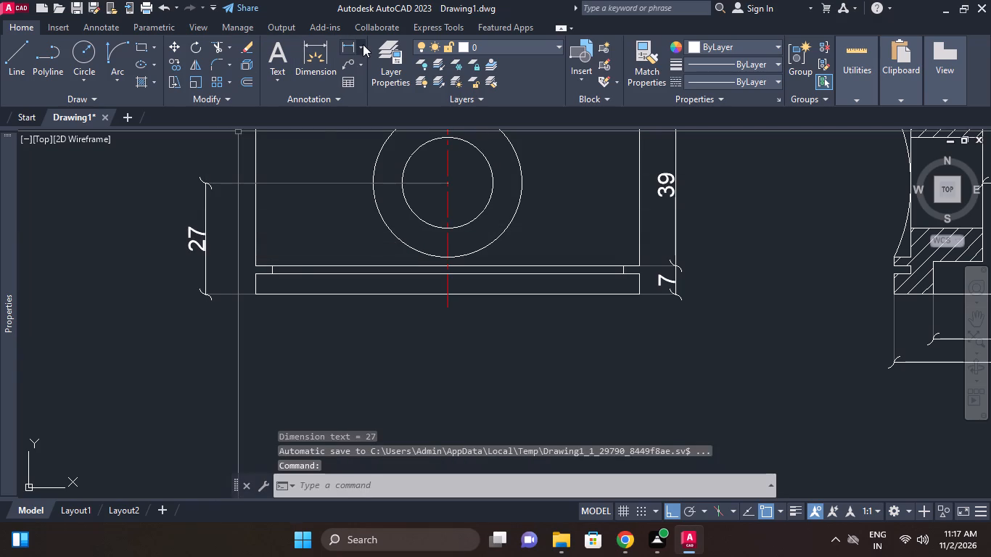
# Add a radius dimension to the outer pin boss circle of the front view, with its text to the upper right.
pyautogui.rightClick(110, 189)
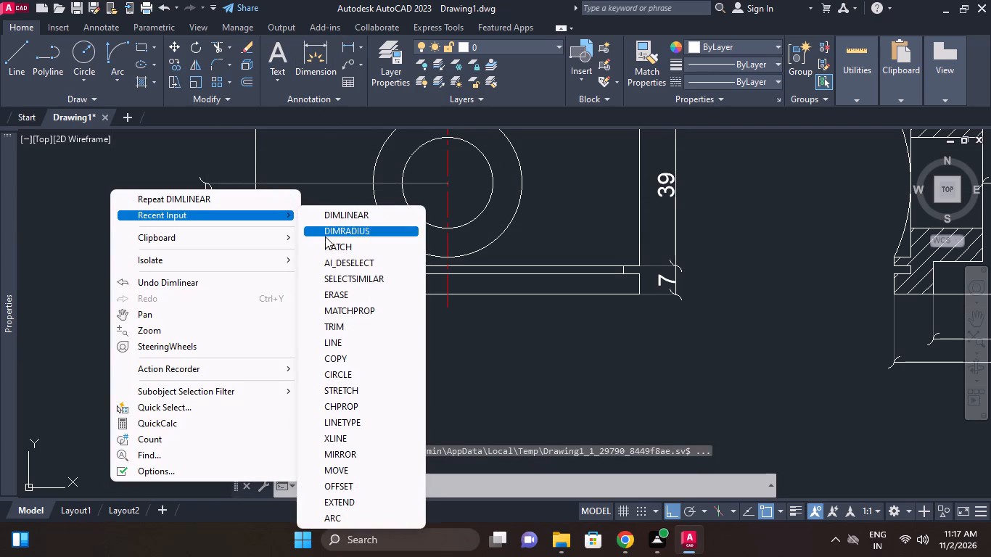
pyautogui.click(347, 233)
pyautogui.moveTo(521, 210); pyautogui.dragTo(516, 294, button='middle')
pyautogui.click(517, 249)
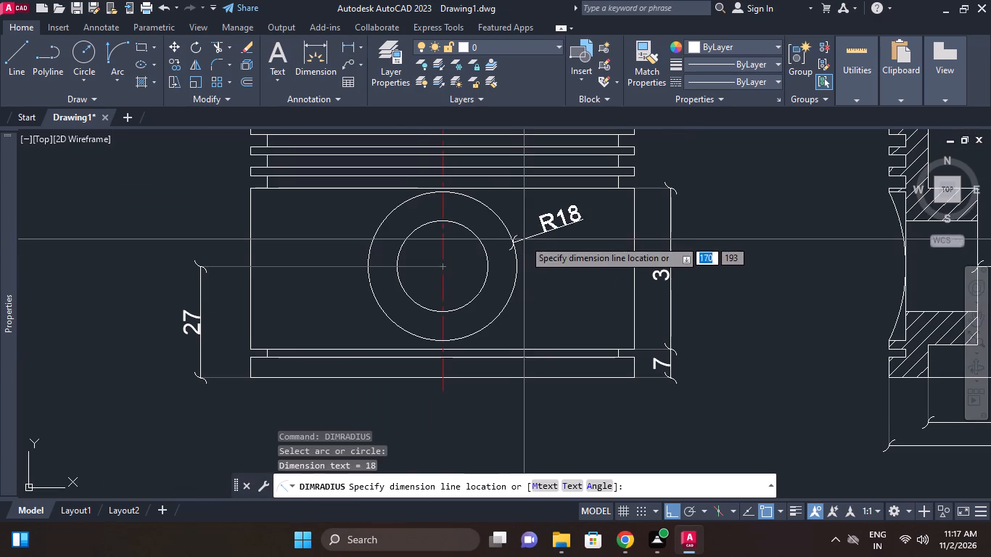
pyautogui.click(524, 239)
# Add a radius dimension to the inner pin hole circle of the front view, with its text to the upper left.
pyautogui.rightClick(429, 222)
pyautogui.click(453, 228)
pyautogui.click(411, 242)
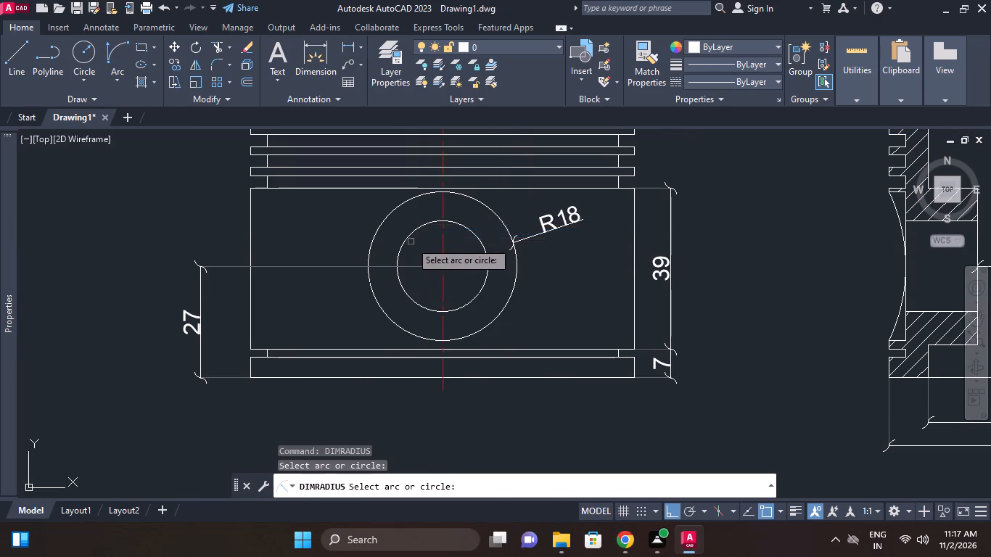
pyautogui.click(406, 240)
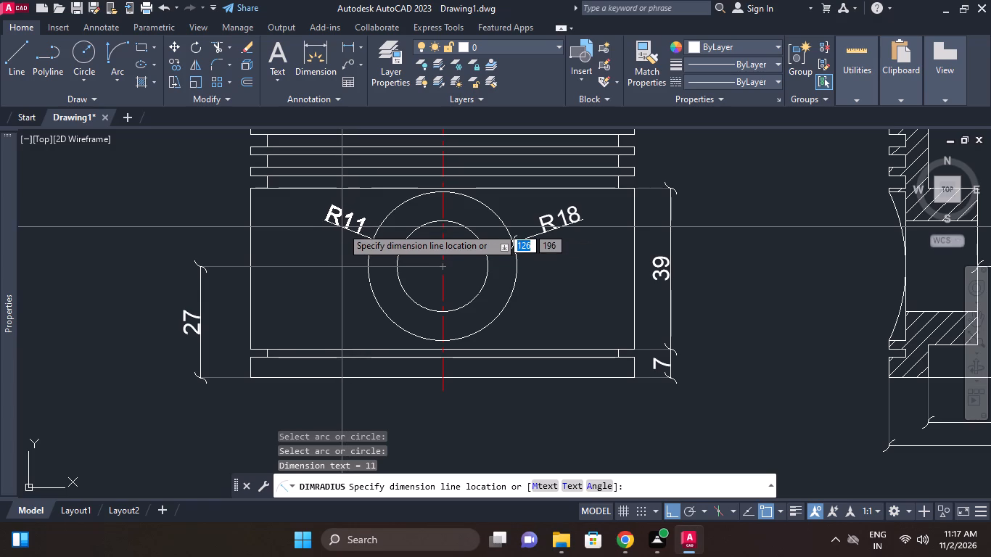
pyautogui.click(342, 227)
# Move the full and partial section views with their dimensions horizontally closer to the front view.
pyautogui.scroll(-2, 429, 268)
pyautogui.moveTo(428, 267); pyautogui.dragTo(426, 257, button='middle')
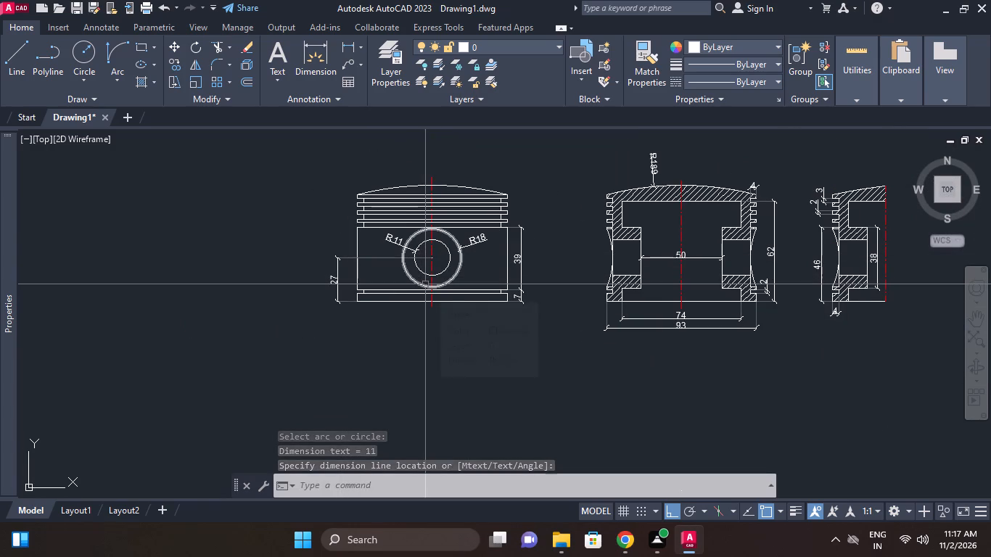
pyautogui.moveTo(425, 284); pyautogui.dragTo(427, 276, button='middle')
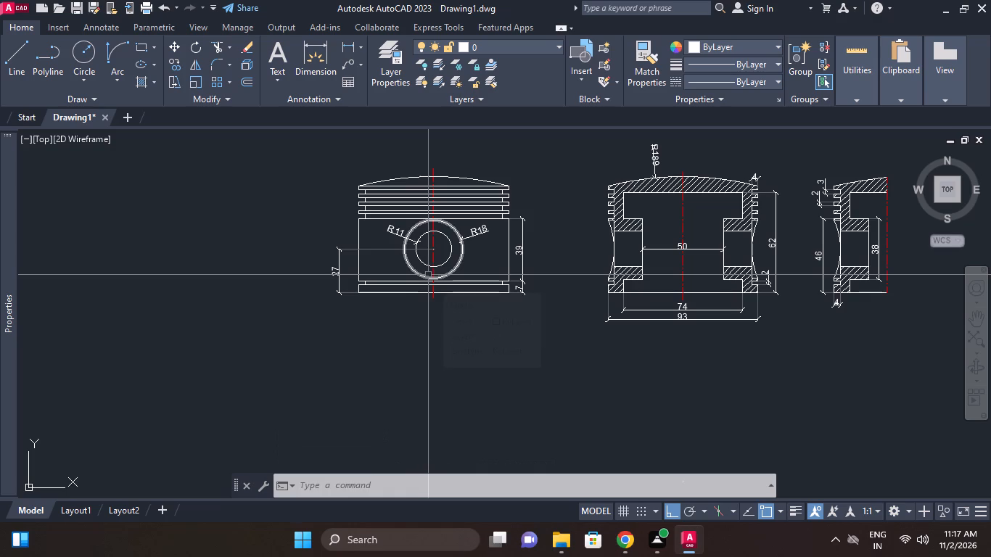
pyautogui.moveTo(428, 275); pyautogui.dragTo(424, 258, button='middle')
pyautogui.scroll(-2, 428, 275)
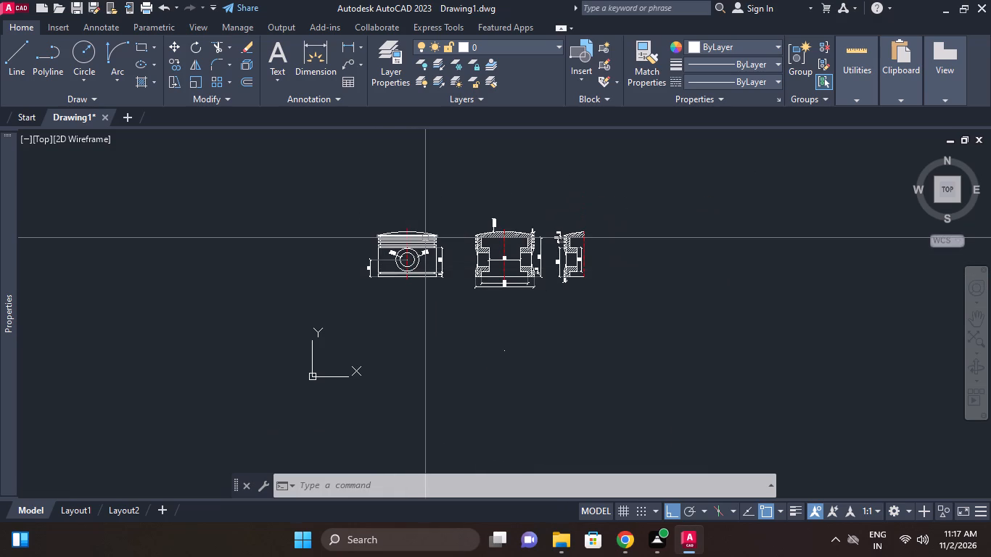
pyautogui.scroll(1, 425, 238)
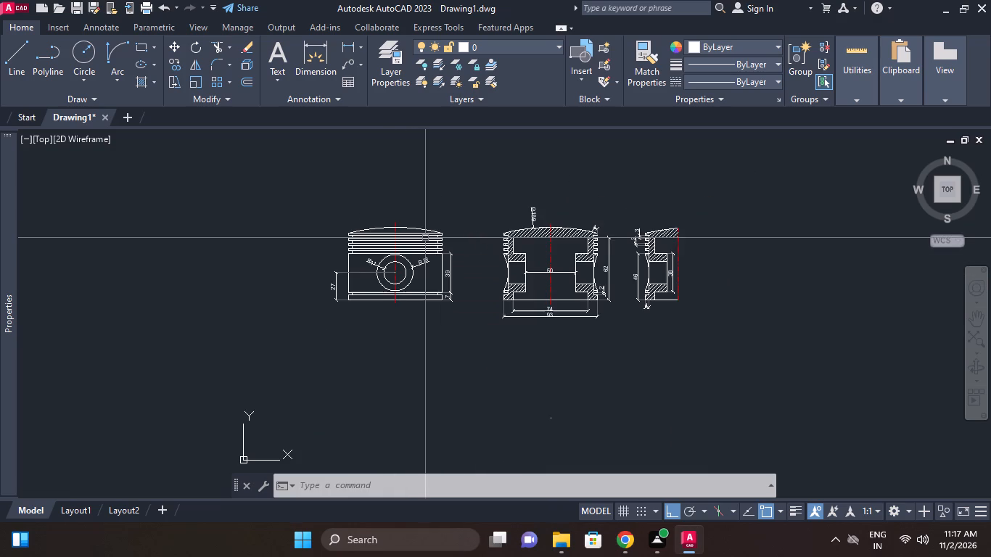
pyautogui.scroll(1, 446, 252)
pyautogui.click(490, 166)
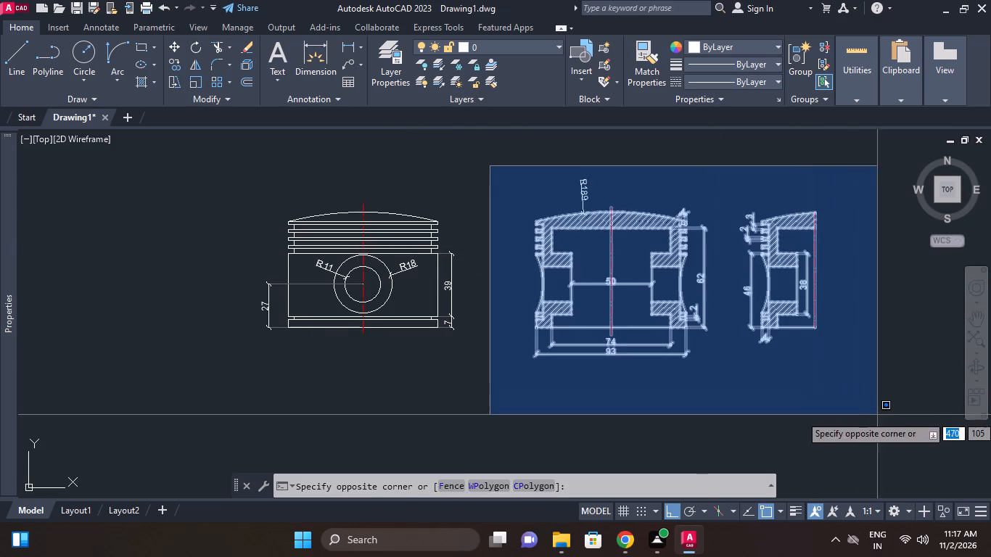
pyautogui.click(885, 415)
pyautogui.rightClick(876, 305)
pyautogui.click(892, 275)
pyautogui.click(867, 323)
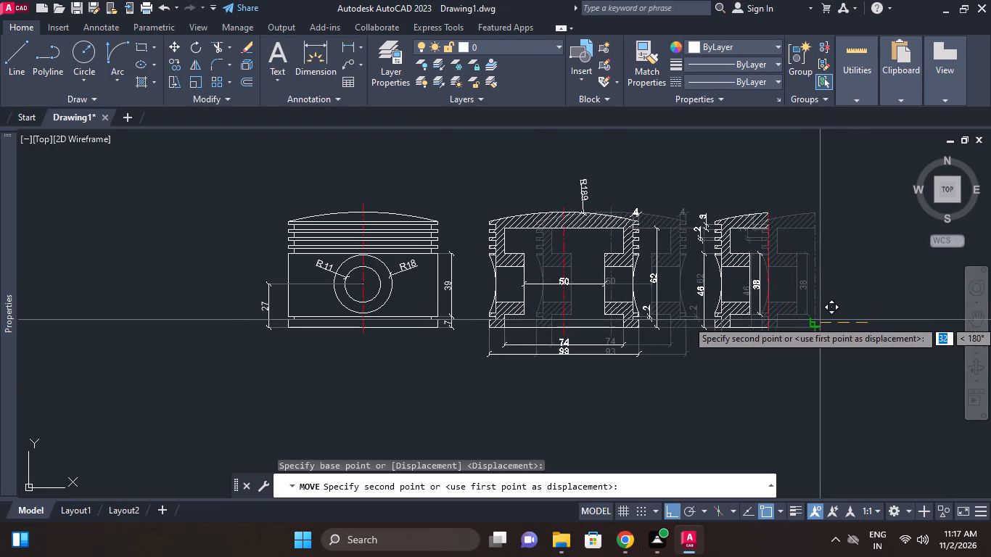
pyautogui.scroll(2, 820, 320)
pyautogui.scroll(-1, 820, 321)
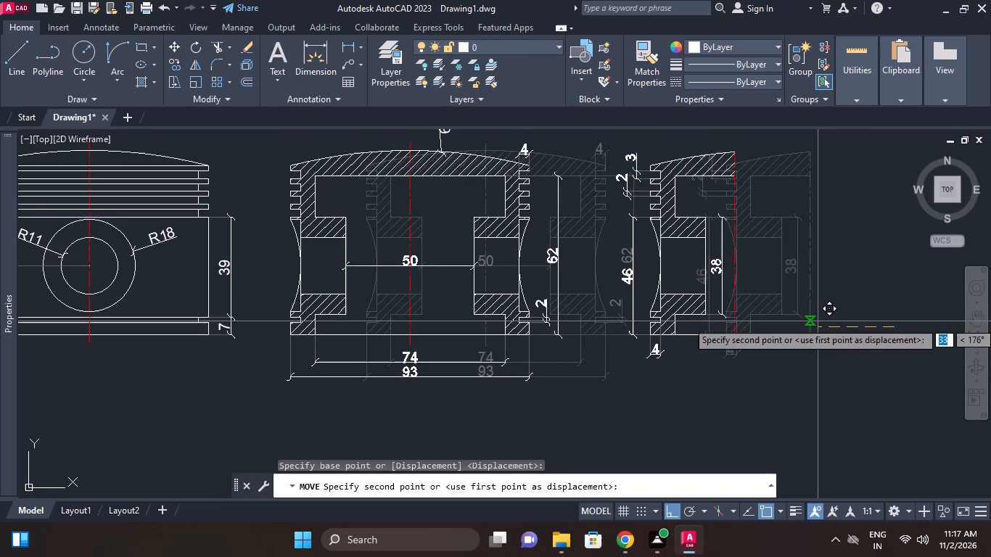
pyautogui.scroll(1, 821, 321)
pyautogui.click(821, 321)
# Place a multiline text label reading FRONT VIEW below the front view.
pyautogui.scroll(-2, 823, 320)
pyautogui.moveTo(646, 352); pyautogui.dragTo(752, 353, button='middle')
pyautogui.scroll(-1, 647, 353)
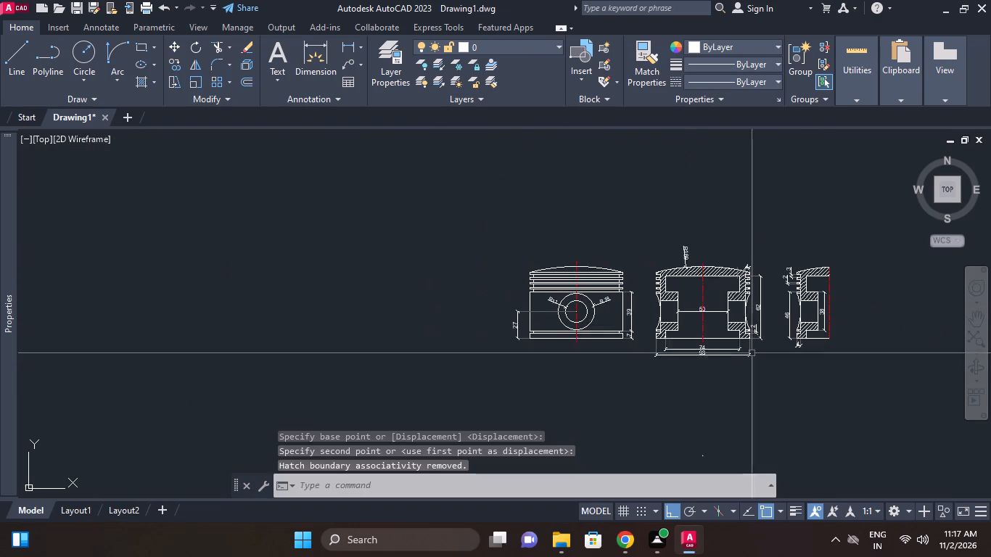
pyautogui.click(271, 68)
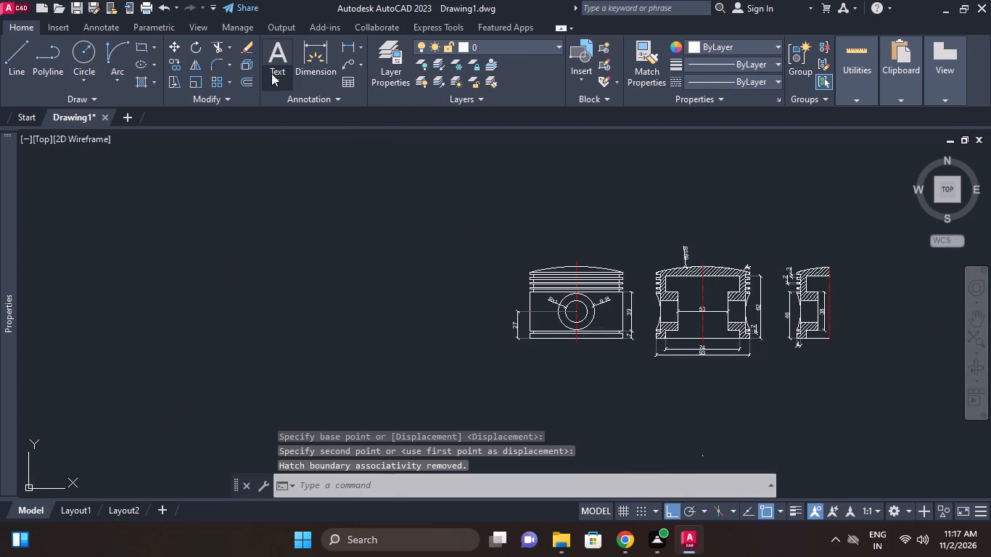
pyautogui.scroll(1, 561, 370)
pyautogui.click(297, 110)
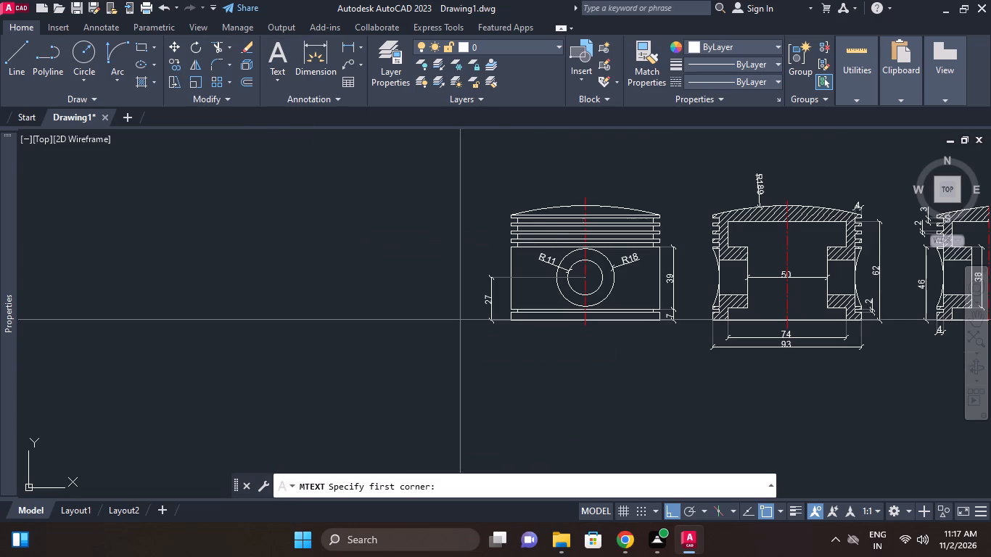
pyautogui.click(538, 347)
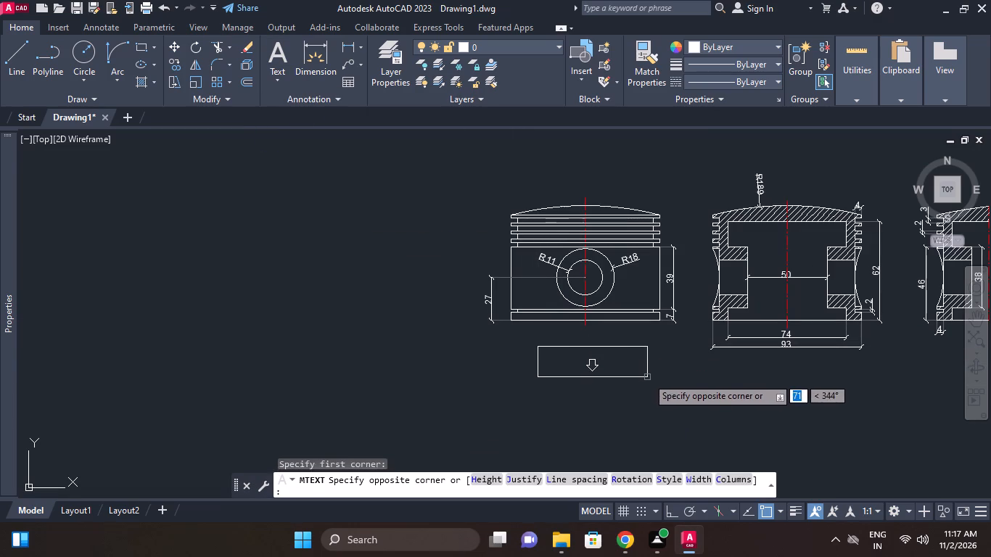
pyautogui.click(647, 378)
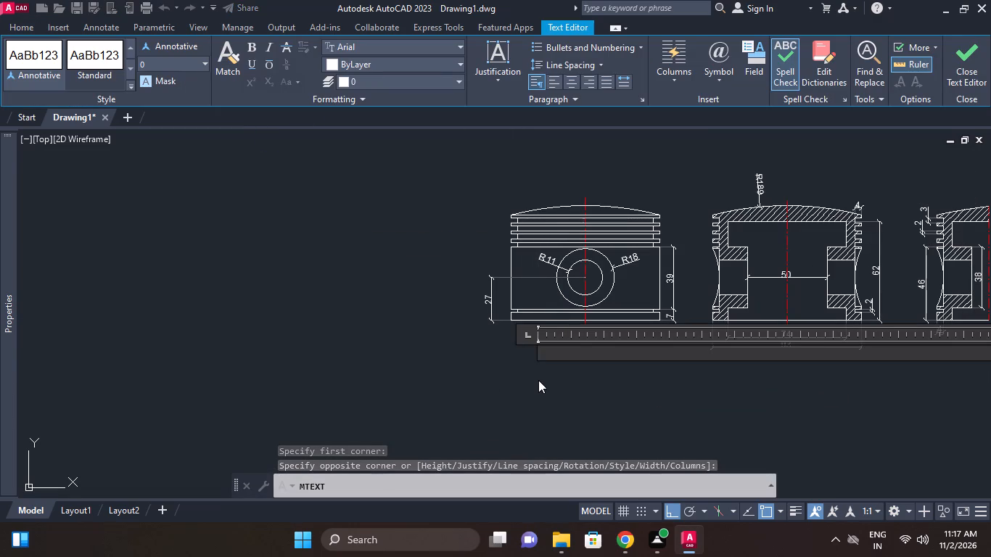
pyautogui.write('fe')
pyautogui.write('on')
pyautogui.write('t')
pyautogui.press('space')
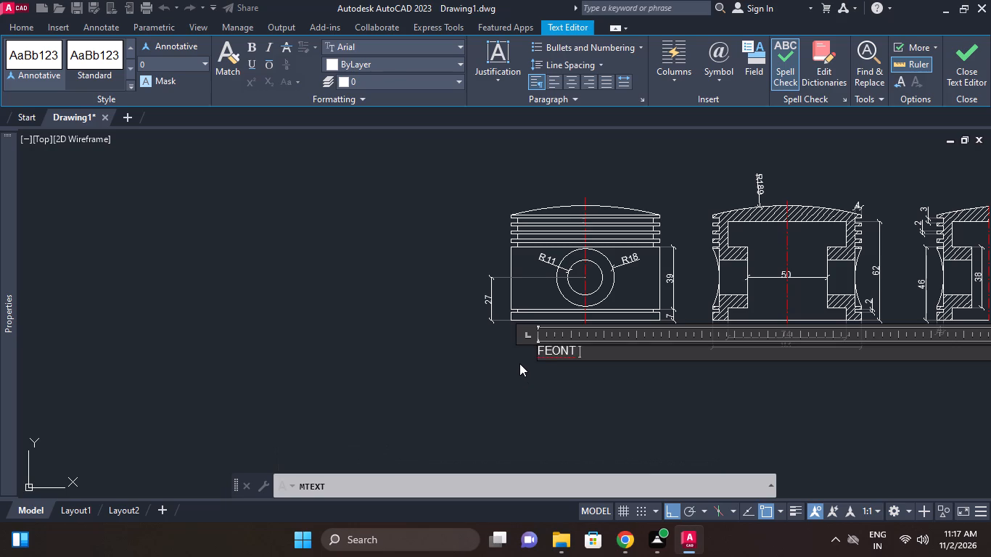
pyautogui.click(551, 347)
pyautogui.press('BackSpace')
pyautogui.press('r')
pyautogui.click(585, 350)
pyautogui.press('space')
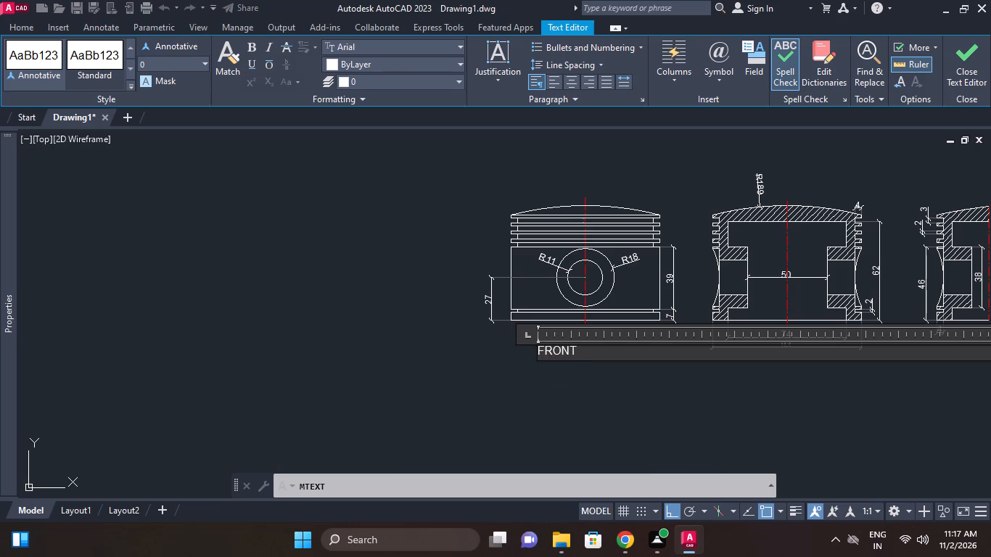
pyautogui.press('BackSpace')
pyautogui.write('vi')
pyautogui.write('ew')
pyautogui.click(616, 397)
# Set the FRONT VIEW label's text height to 8.
pyautogui.scroll(1, 554, 358)
pyautogui.click(538, 346)
pyautogui.click(528, 334)
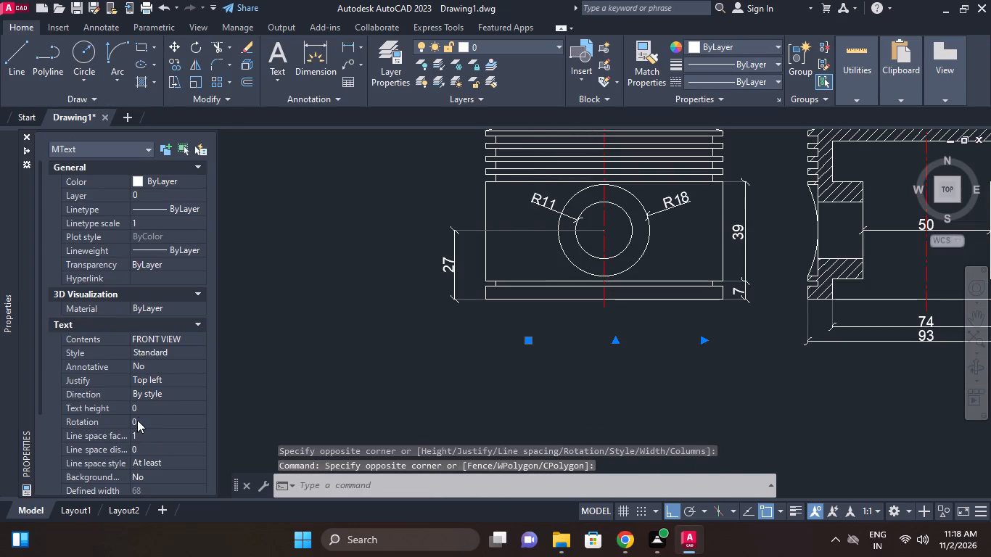
pyautogui.click(139, 413)
pyautogui.press('8')
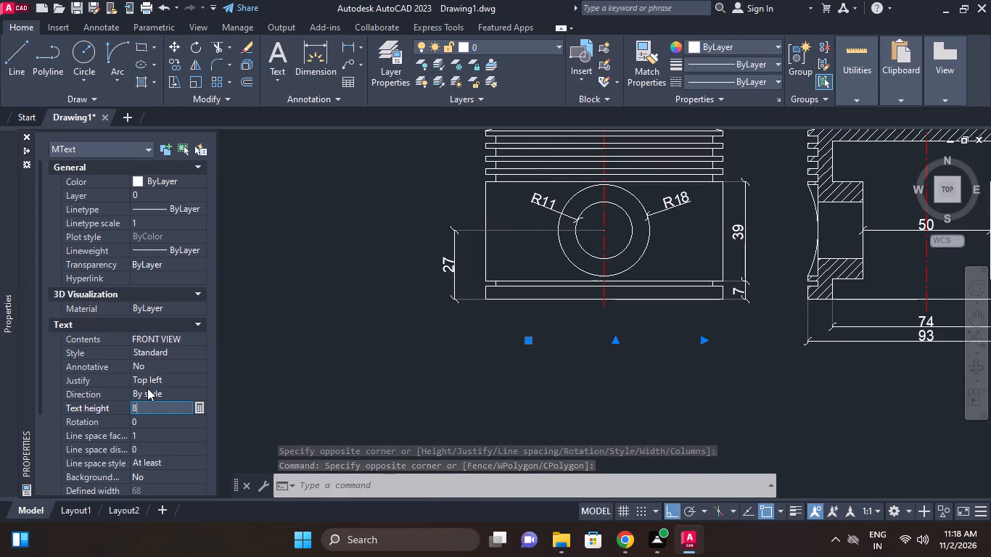
pyautogui.press('Return')
pyautogui.press('Escape')
# Underline the FRONT VIEW label and widen its text frame so both words sit on one line.
pyautogui.click(606, 352)
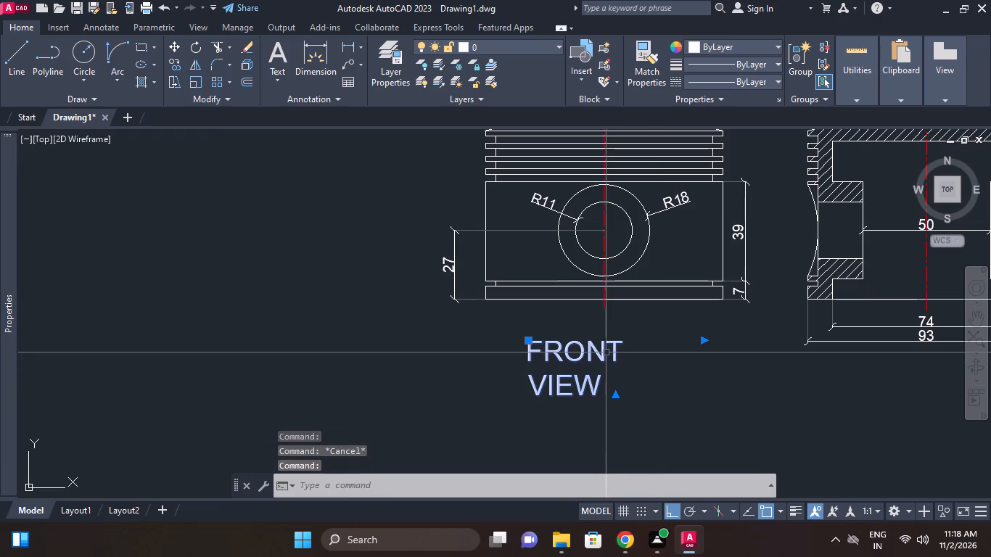
pyautogui.doubleClick(595, 350)
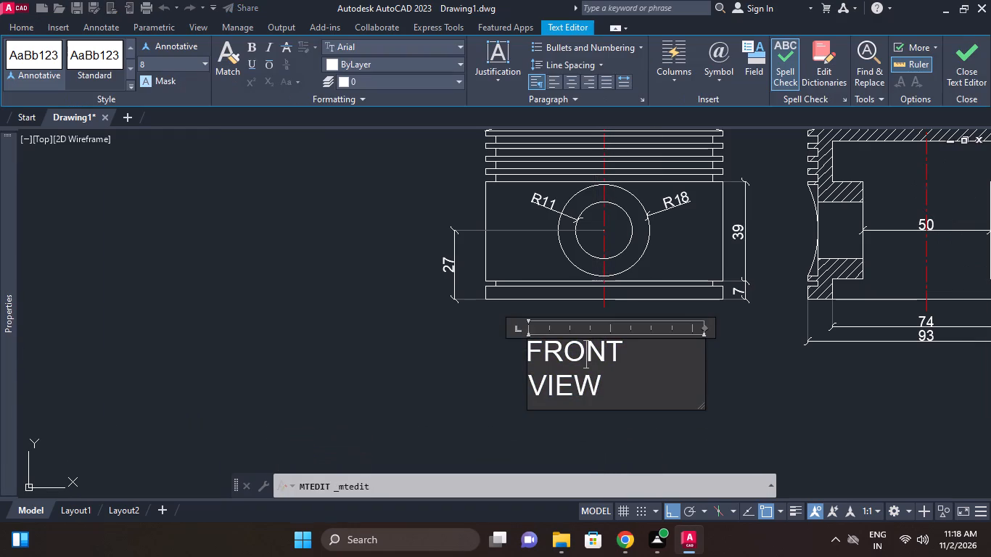
pyautogui.hotkey('ctrl', 'a')
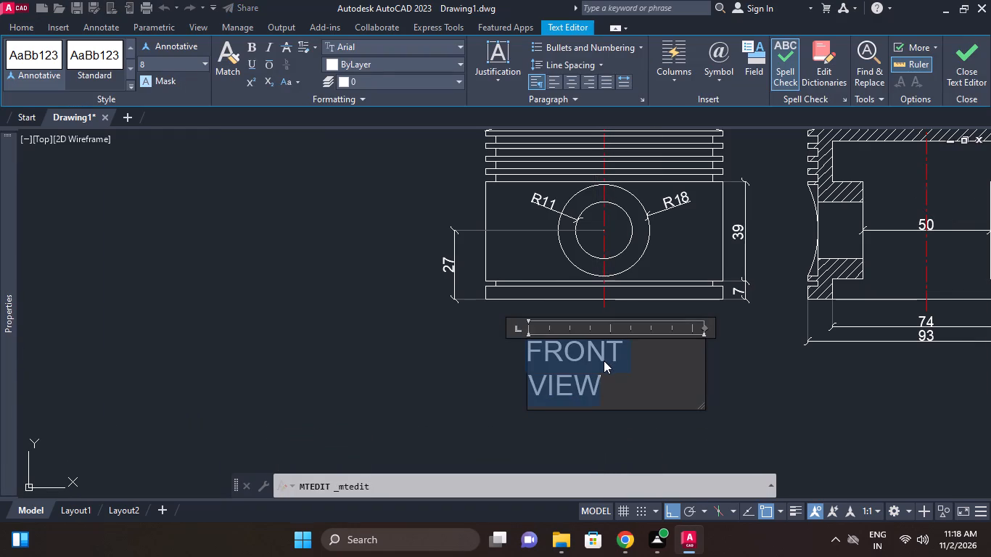
pyautogui.hotkey('ctrl', 'u')
pyautogui.moveTo(706, 331); pyautogui.dragTo(759, 322)
pyautogui.click(756, 409)
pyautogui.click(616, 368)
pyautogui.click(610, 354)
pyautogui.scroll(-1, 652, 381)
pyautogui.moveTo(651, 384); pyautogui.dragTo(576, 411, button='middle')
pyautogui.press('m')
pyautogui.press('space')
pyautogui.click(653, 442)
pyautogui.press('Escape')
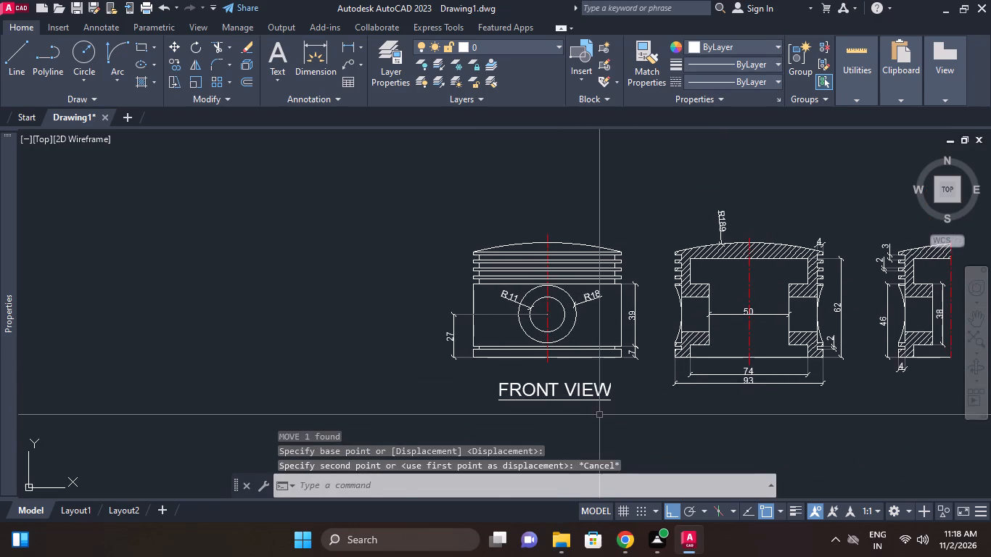
# Move the FRONT VIEW label up close beneath the front view and centre it on the vertical centreline.
pyautogui.click(585, 410)
pyautogui.click(576, 387)
pyautogui.press('space')
pyautogui.click(615, 421)
pyautogui.click(609, 410)
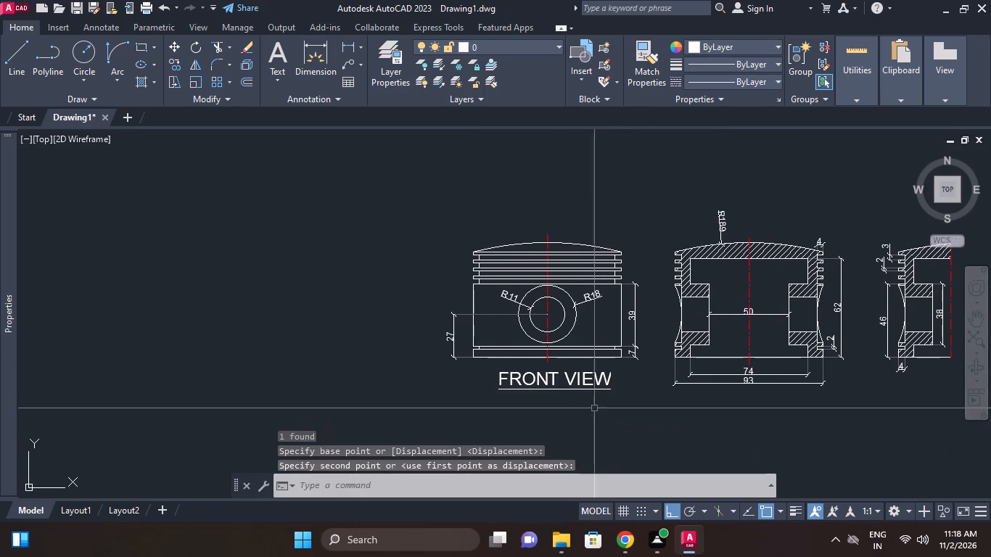
pyautogui.scroll(-1, 588, 392)
pyautogui.click(587, 387)
pyautogui.scroll(3, 586, 387)
pyautogui.press('space')
pyautogui.click(601, 456)
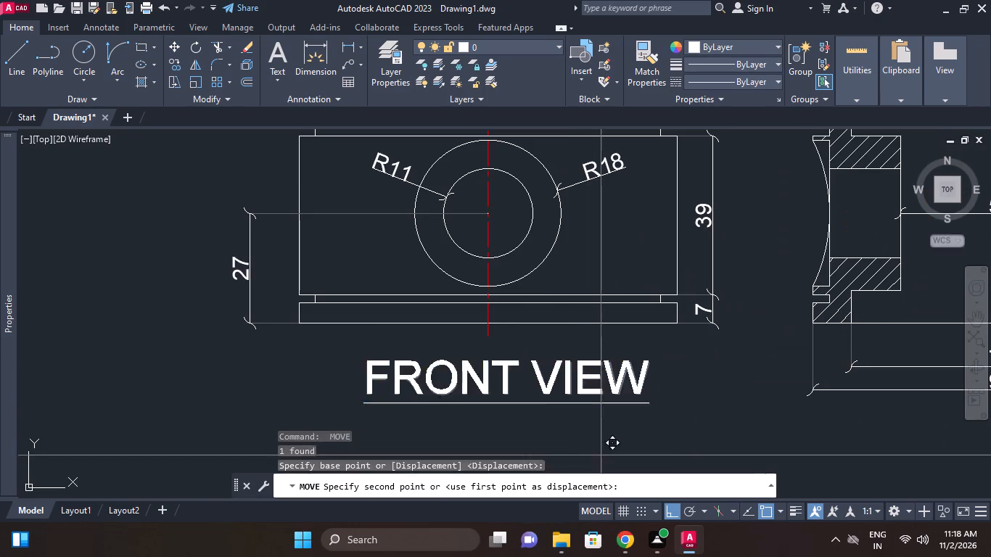
pyautogui.click(583, 447)
# Copy the FRONT VIEW label below the full section view and below the partial section view, with ortho off.
pyautogui.scroll(-2, 583, 429)
pyautogui.moveTo(583, 427); pyautogui.dragTo(570, 421, button='middle')
pyautogui.click(565, 417)
pyautogui.click(564, 405)
pyautogui.moveTo(605, 409); pyautogui.dragTo(525, 371, button='middle')
pyautogui.press('c')
pyautogui.press('o')
pyautogui.press('space')
pyautogui.click(533, 414)
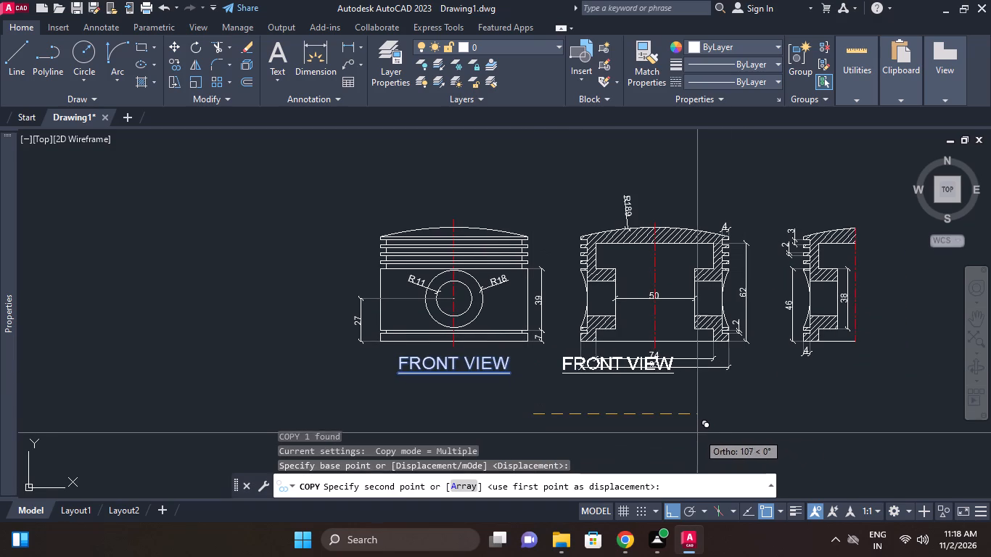
pyautogui.press('F8')
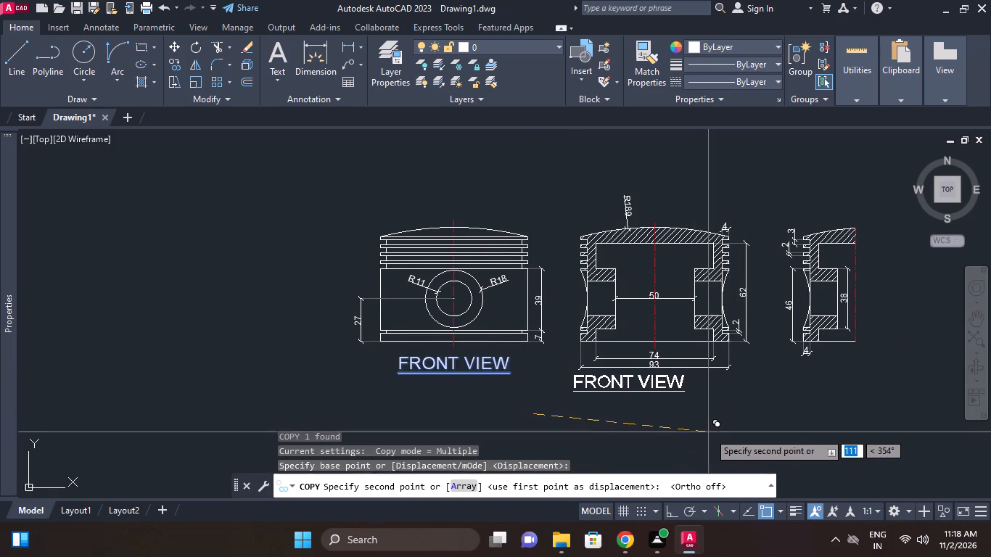
pyautogui.click(731, 439)
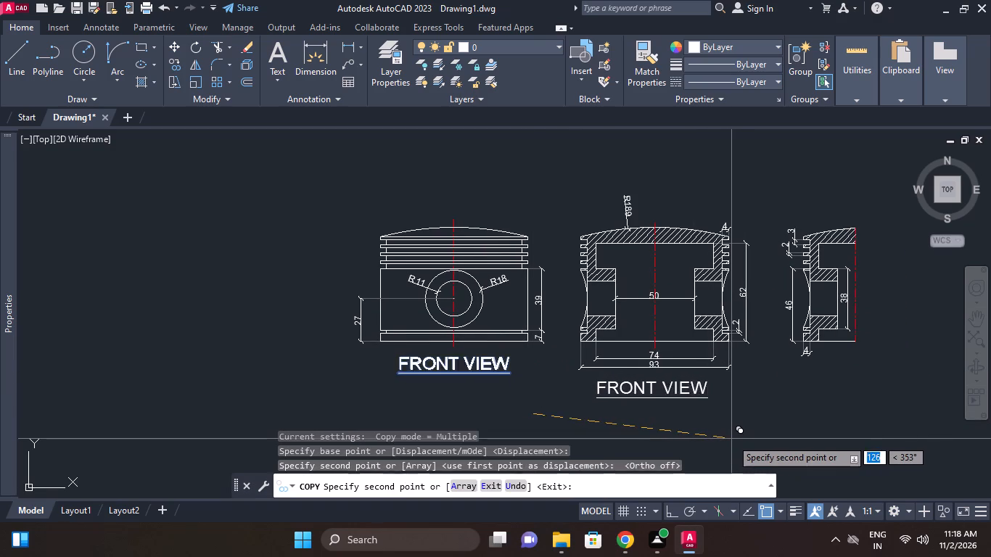
pyautogui.click(911, 426)
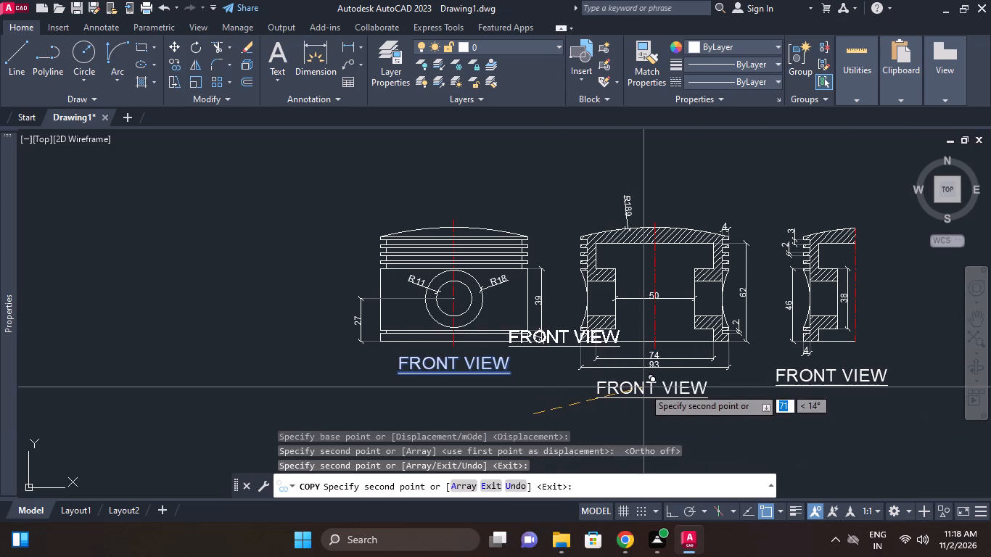
pyautogui.press('Escape')
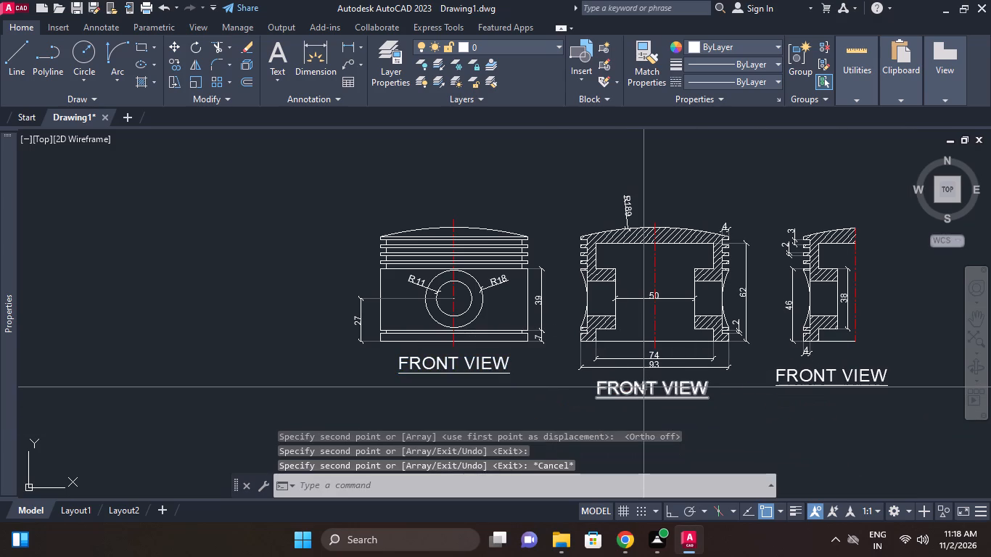
# Change the label under the full section view to SECTION VIEW-AA and widen its frame to fit one line.
pyautogui.doubleClick(643, 387)
pyautogui.moveTo(659, 388); pyautogui.dragTo(575, 395)
pyautogui.write('section')
pyautogui.click(732, 391)
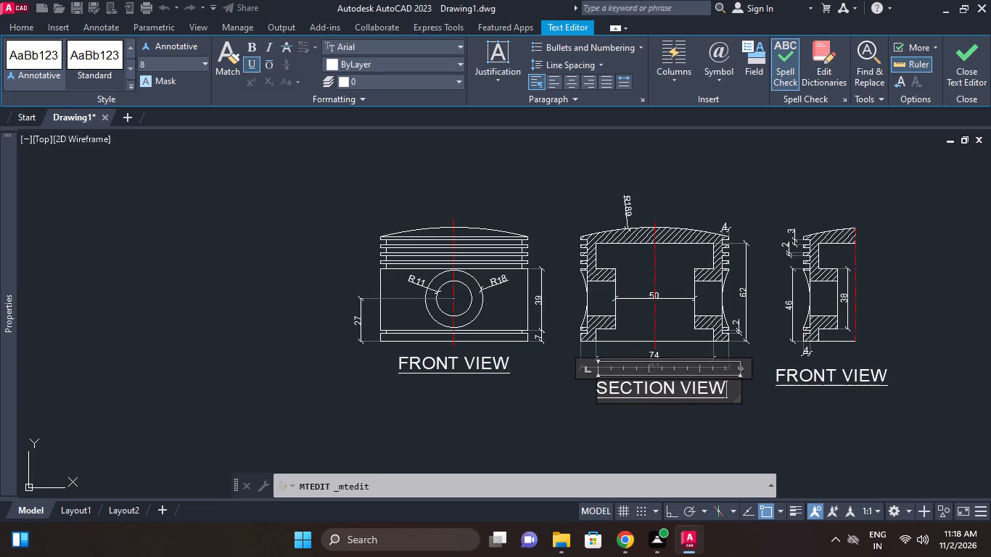
pyautogui.press('space')
pyautogui.press('BackSpace')
pyautogui.press('-')
pyautogui.press('a')
pyautogui.press('a')
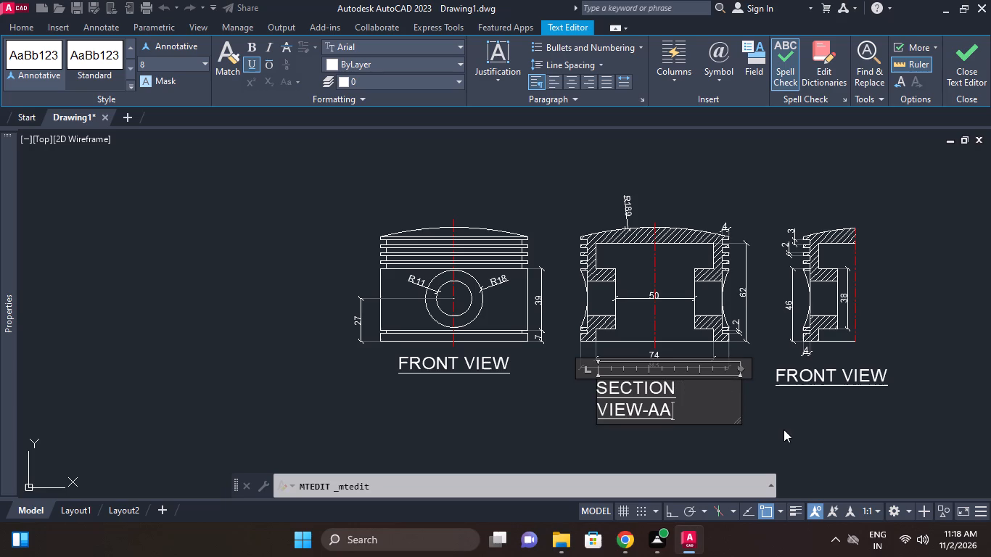
pyautogui.moveTo(744, 371); pyautogui.dragTo(799, 371)
pyautogui.click(802, 437)
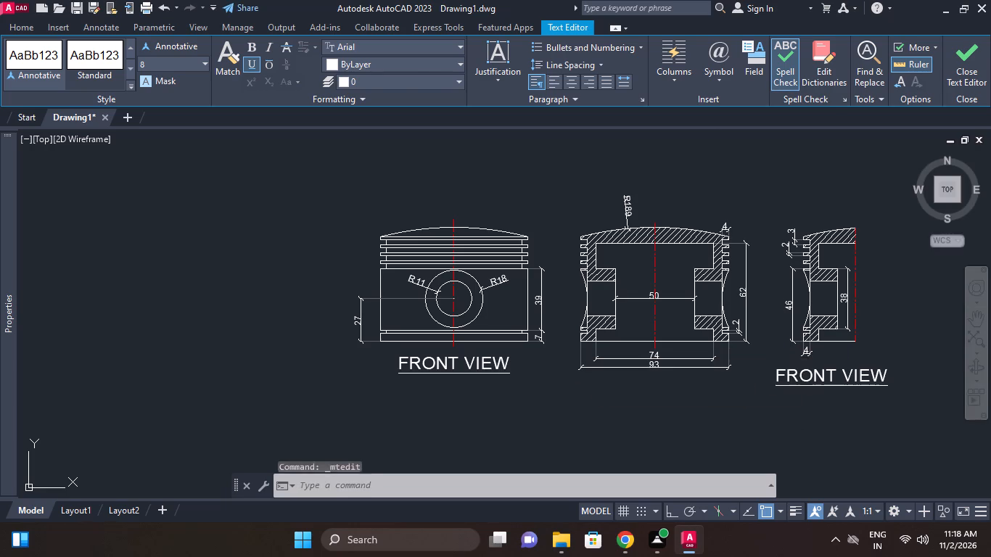
# Move the SECTION VIEW-AA label sideways so it is centred beneath the full section view.
pyautogui.click(678, 384)
pyautogui.moveTo(673, 409); pyautogui.dragTo(653, 397, button='middle')
pyautogui.click(618, 386)
pyautogui.press('m')
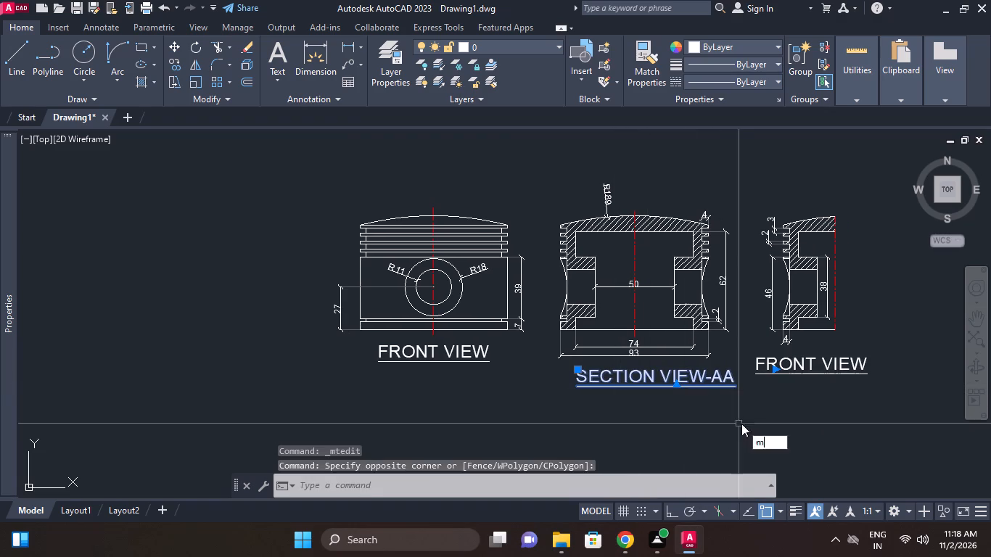
pyautogui.press('space')
pyautogui.click(741, 424)
pyautogui.click(722, 421)
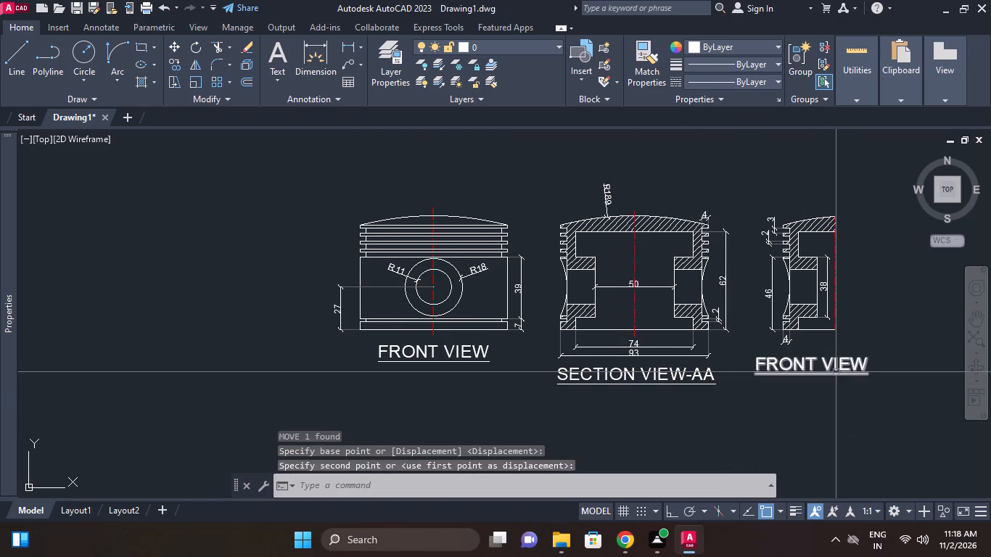
# Change the label under the partial section view to DETAIL B.
pyautogui.doubleClick(835, 368)
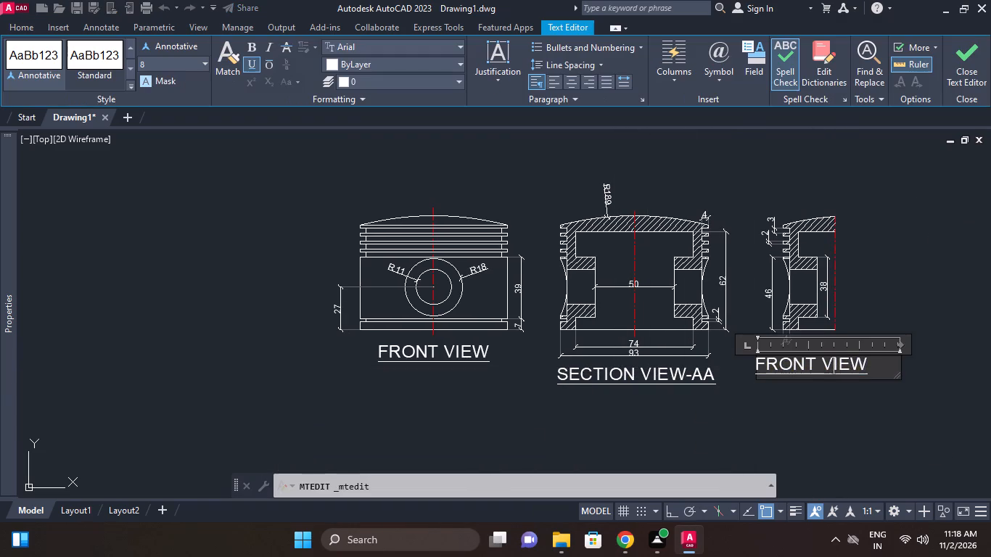
pyautogui.moveTo(870, 368); pyautogui.dragTo(730, 366)
pyautogui.write('detail')
pyautogui.press('space')
pyautogui.write('b')
pyautogui.click(844, 389)
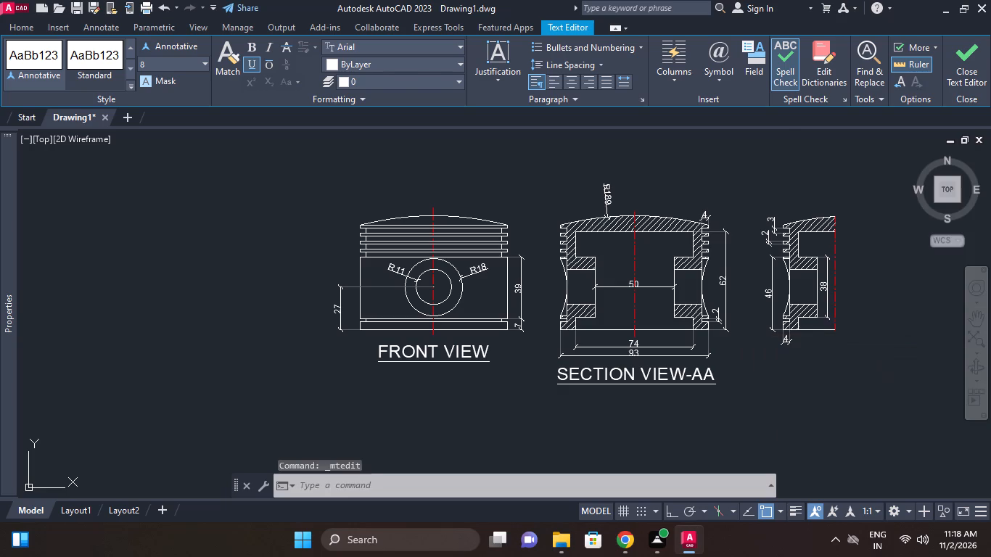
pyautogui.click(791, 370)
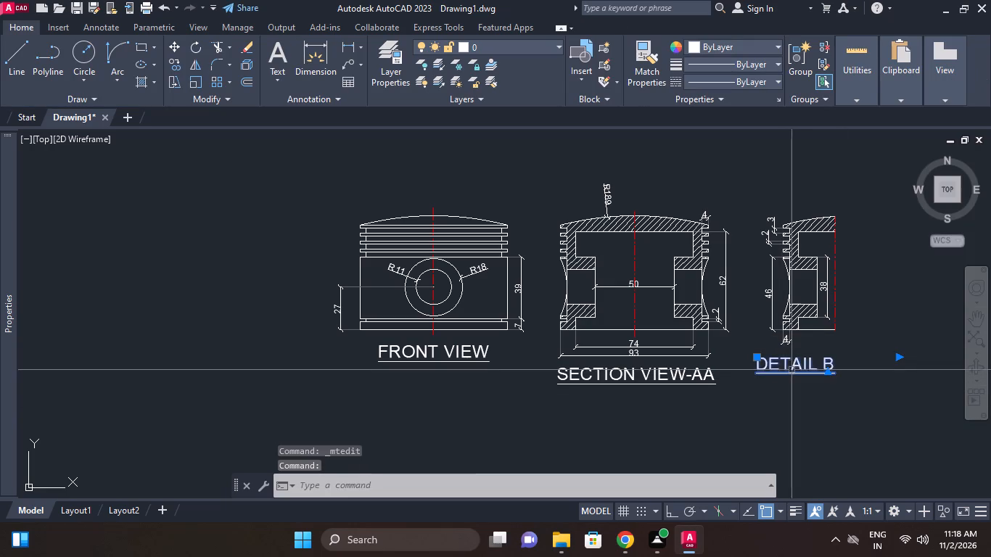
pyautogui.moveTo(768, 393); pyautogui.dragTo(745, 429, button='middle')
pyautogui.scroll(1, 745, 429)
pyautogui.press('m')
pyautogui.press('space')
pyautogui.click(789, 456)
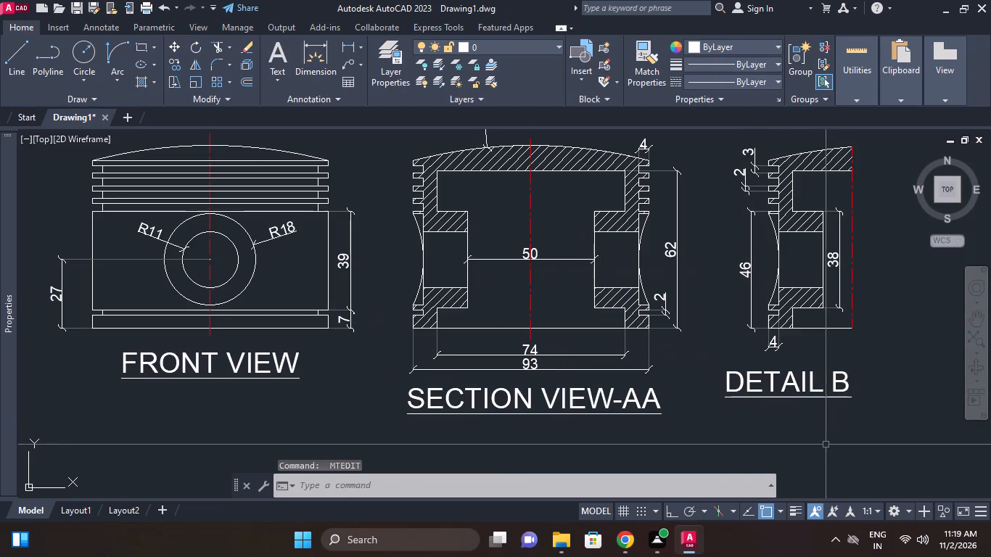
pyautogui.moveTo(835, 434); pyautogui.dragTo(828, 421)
# Move the DETAIL B label slightly up and to the right beneath the partial section view.
pyautogui.click(802, 378)
pyautogui.press('m')
pyautogui.press('space')
pyautogui.click(831, 452)
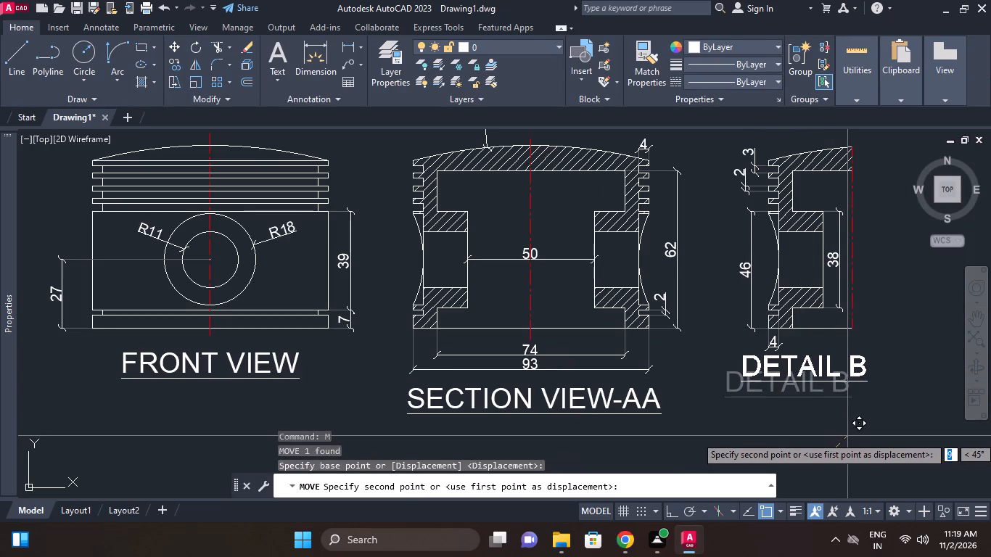
pyautogui.click(850, 444)
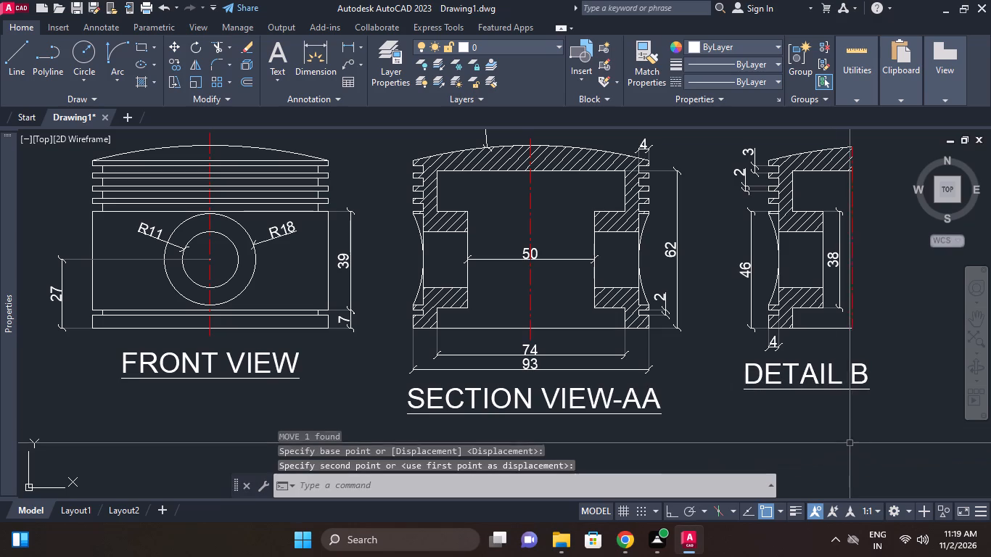
pyautogui.press('Escape')
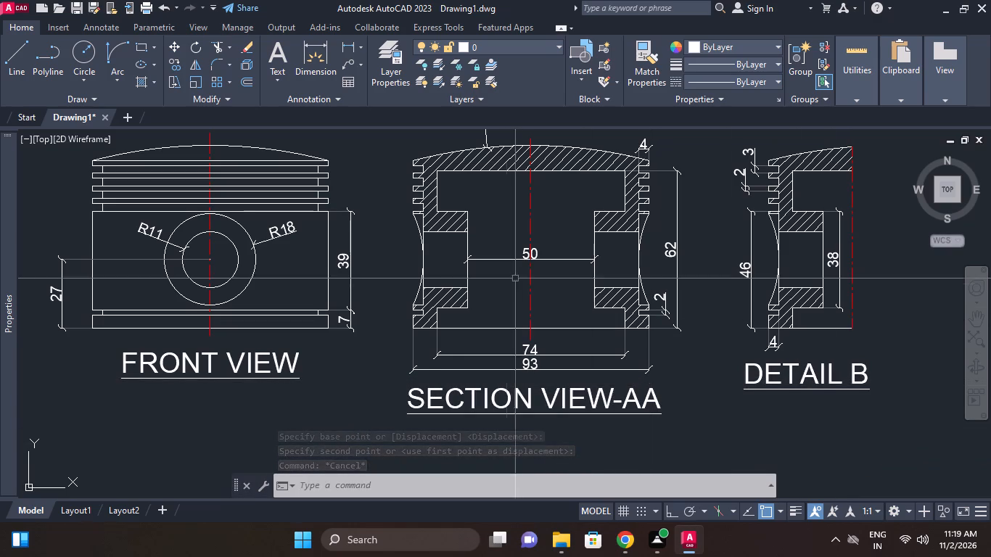
# Draw a horizontal quick leader arrow about 9 units long, without text, pointing right at the upper end of the front view's centreline.
pyautogui.moveTo(559, 270); pyautogui.dragTo(564, 322, button='middle')
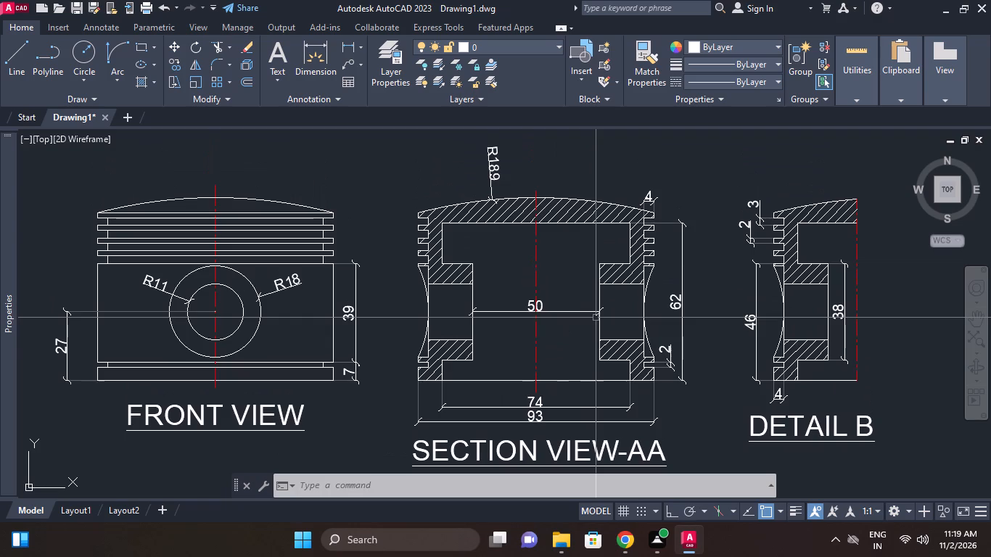
pyautogui.moveTo(596, 318); pyautogui.dragTo(636, 300, button='middle')
pyautogui.moveTo(260, 220); pyautogui.dragTo(284, 229, button='middle')
pyautogui.scroll(1, 284, 229)
pyautogui.write('ql')
pyautogui.press('space')
pyautogui.scroll(2, 261, 136)
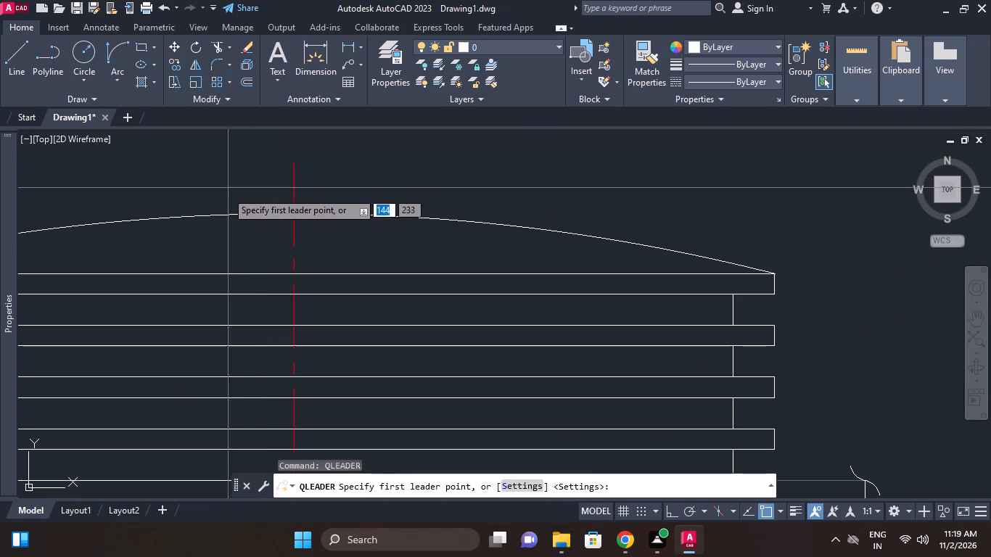
pyautogui.click(290, 183)
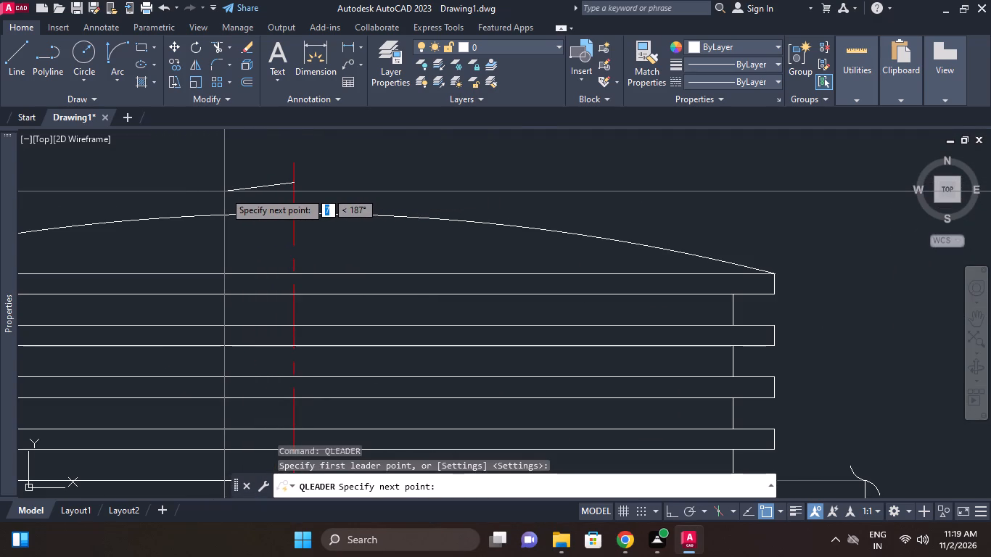
pyautogui.press('F8')
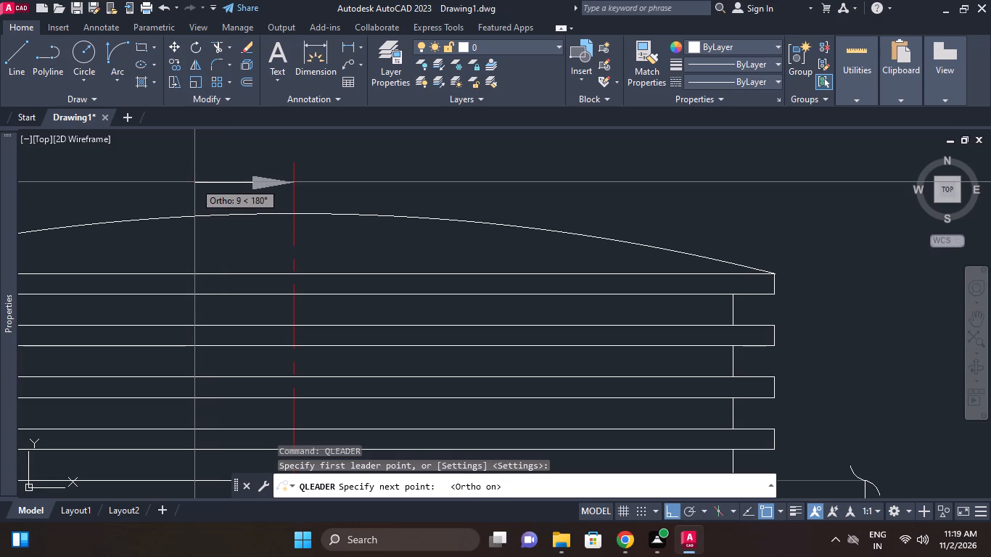
pyautogui.click(191, 182)
pyautogui.press('Escape')
pyautogui.press('Escape')
# Copy the leader arrow straight down to the lower end of the front view's centreline.
pyautogui.click(233, 191)
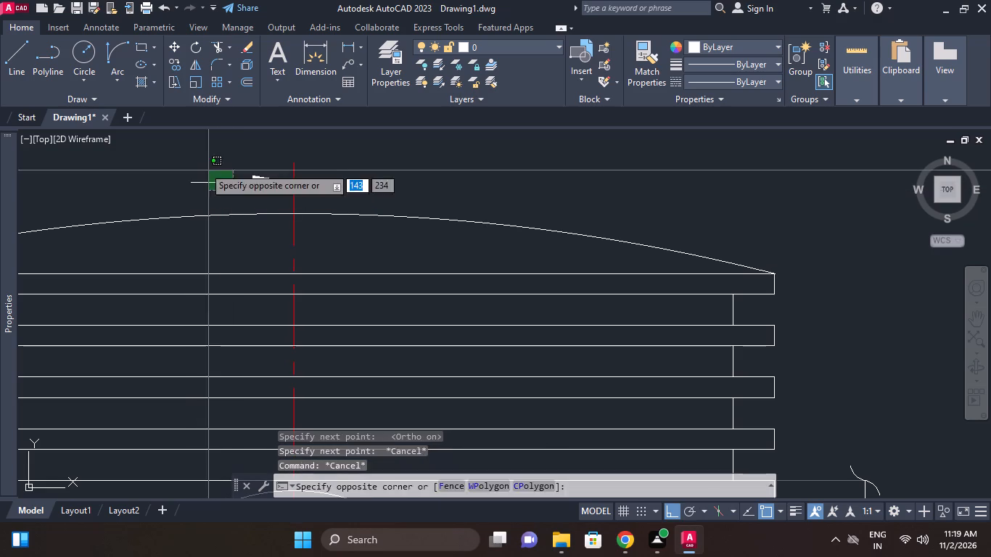
pyautogui.click(195, 161)
pyautogui.rightClick(195, 161)
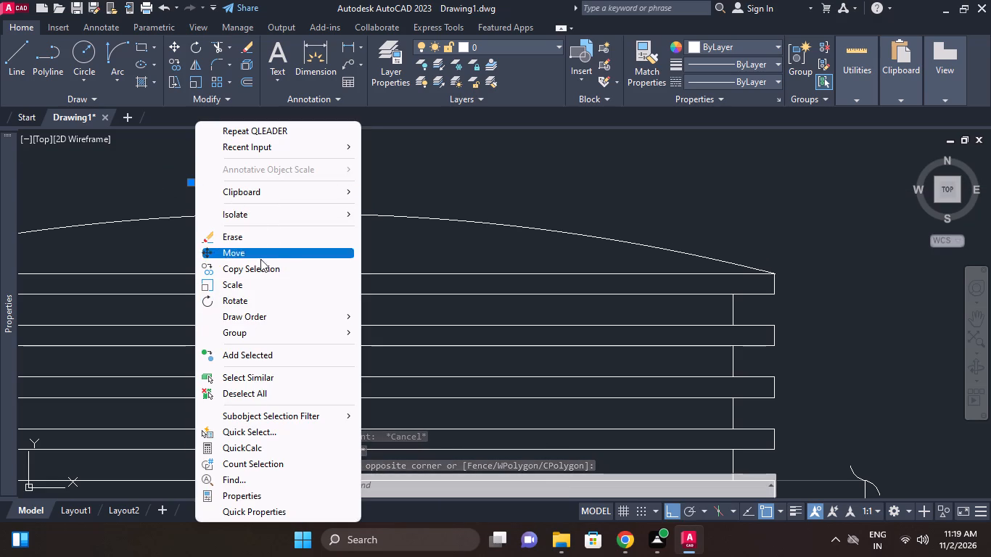
pyautogui.click(260, 267)
pyautogui.click(350, 181)
pyautogui.scroll(-3, 350, 181)
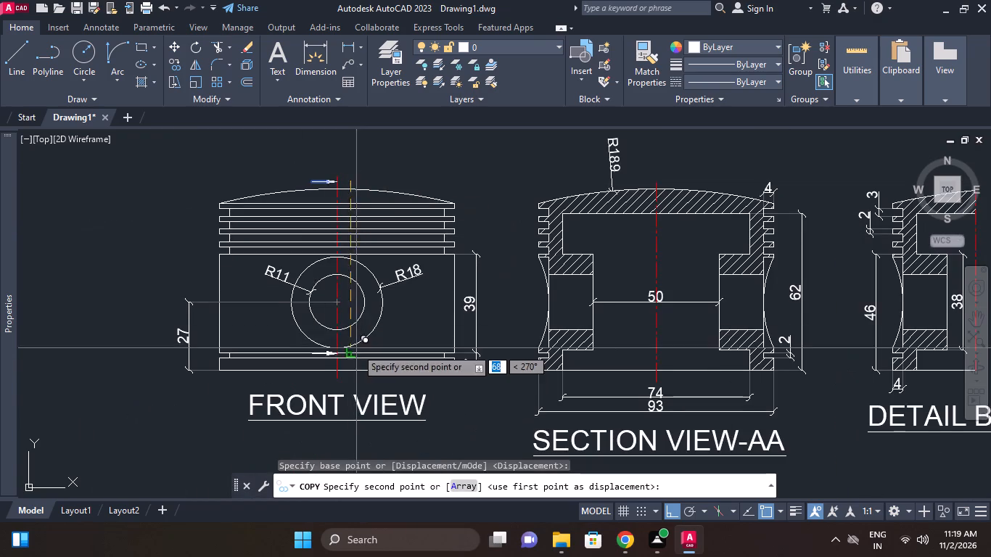
pyautogui.moveTo(355, 348); pyautogui.dragTo(361, 310, button='middle')
pyautogui.scroll(1, 365, 339)
pyautogui.click(366, 341)
pyautogui.press('Escape')
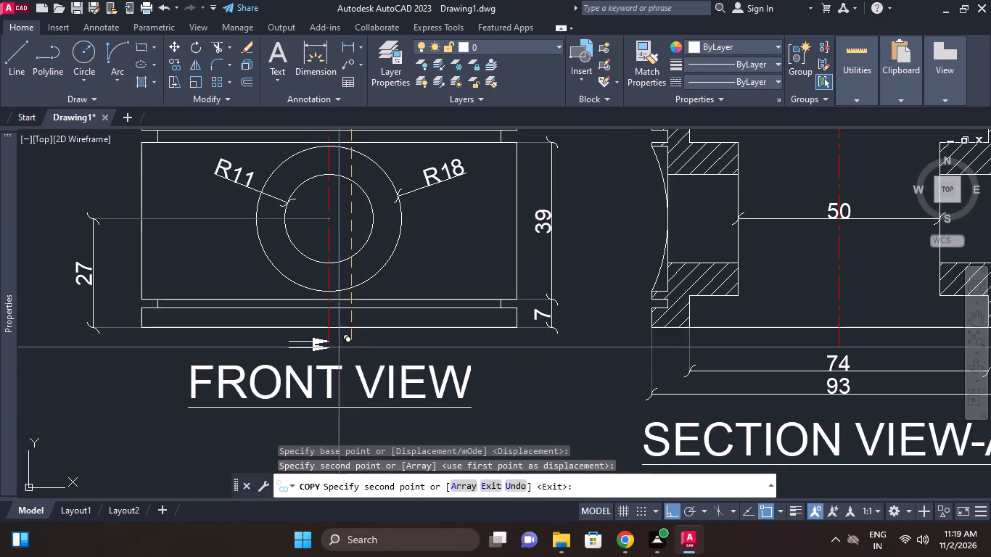
# Stretch the lower end of the front view's red centreline down past the lower arrow's tip.
pyautogui.scroll(2, 338, 347)
pyautogui.click(309, 325)
pyautogui.scroll(2, 322, 337)
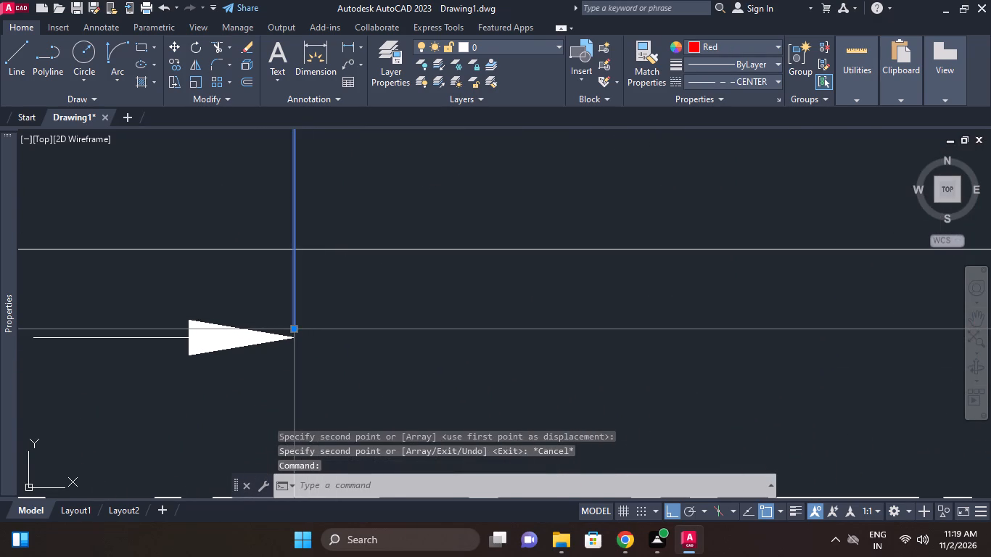
pyautogui.click(294, 329)
pyautogui.click(297, 372)
pyautogui.press('Escape')
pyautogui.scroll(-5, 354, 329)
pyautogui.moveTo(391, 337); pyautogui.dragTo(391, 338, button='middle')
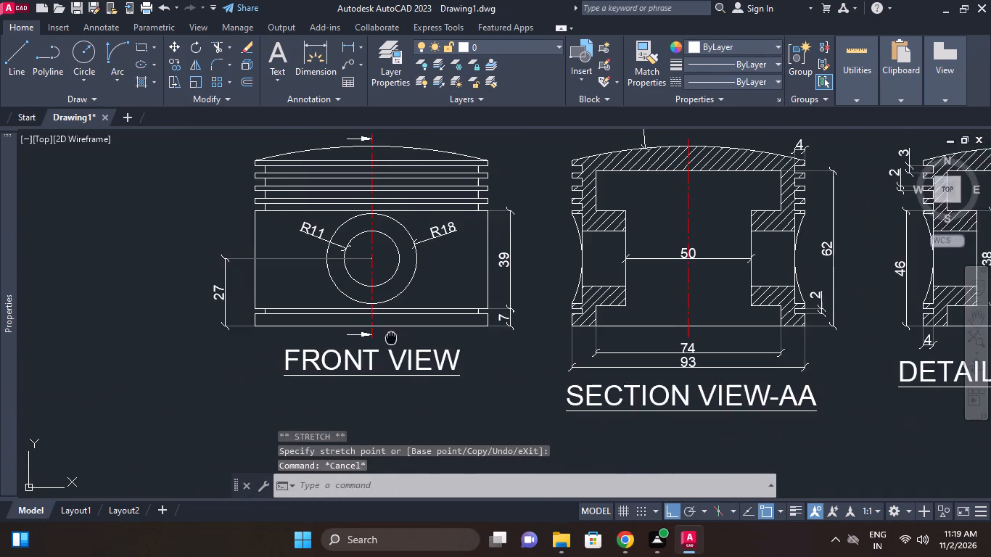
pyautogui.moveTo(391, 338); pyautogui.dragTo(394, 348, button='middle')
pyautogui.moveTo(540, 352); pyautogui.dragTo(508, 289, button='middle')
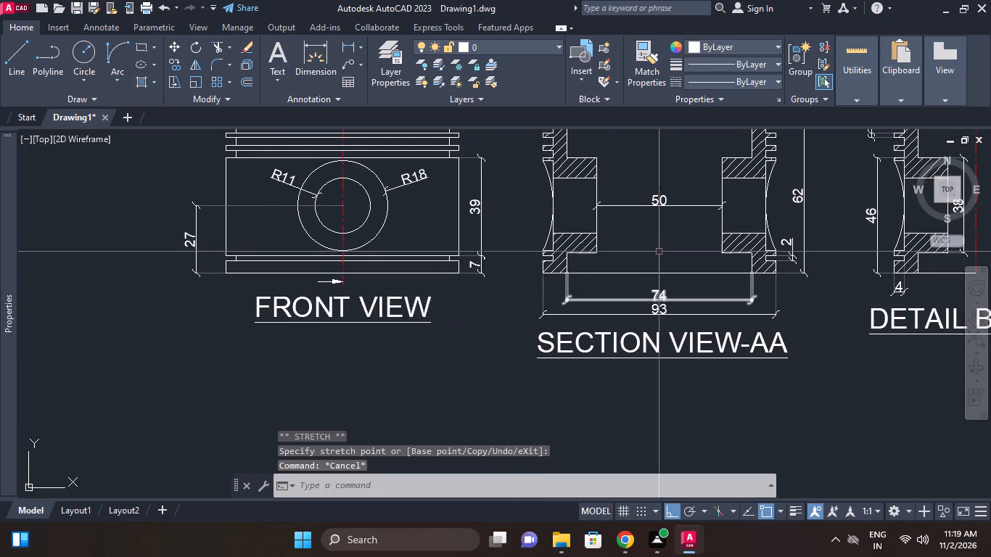
# Copy the 4 wall-thickness dimension above the section view into the empty space between the front and section views.
pyautogui.moveTo(658, 242); pyautogui.dragTo(707, 378, button='middle')
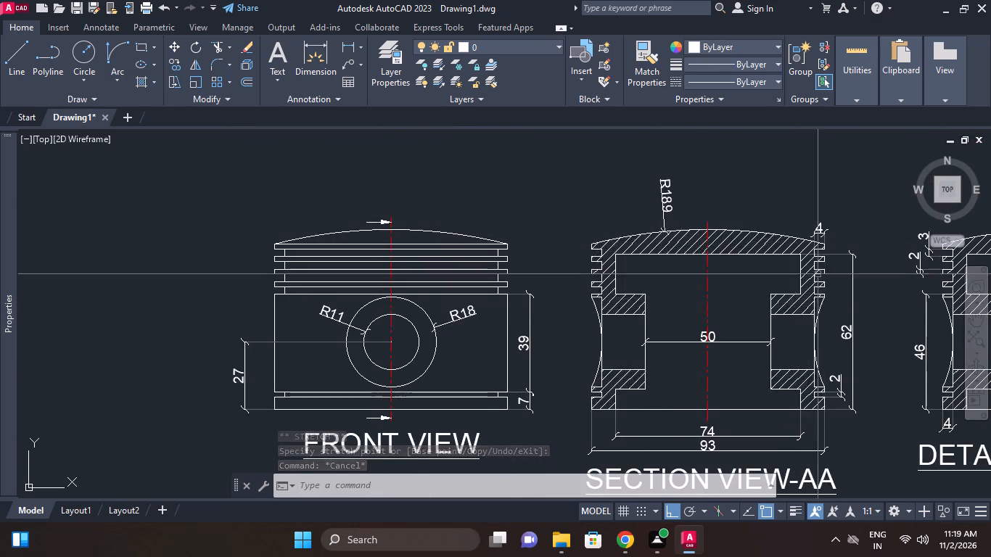
pyautogui.scroll(2, 815, 261)
pyautogui.click(824, 183)
pyautogui.rightClick(823, 183)
pyautogui.click(875, 266)
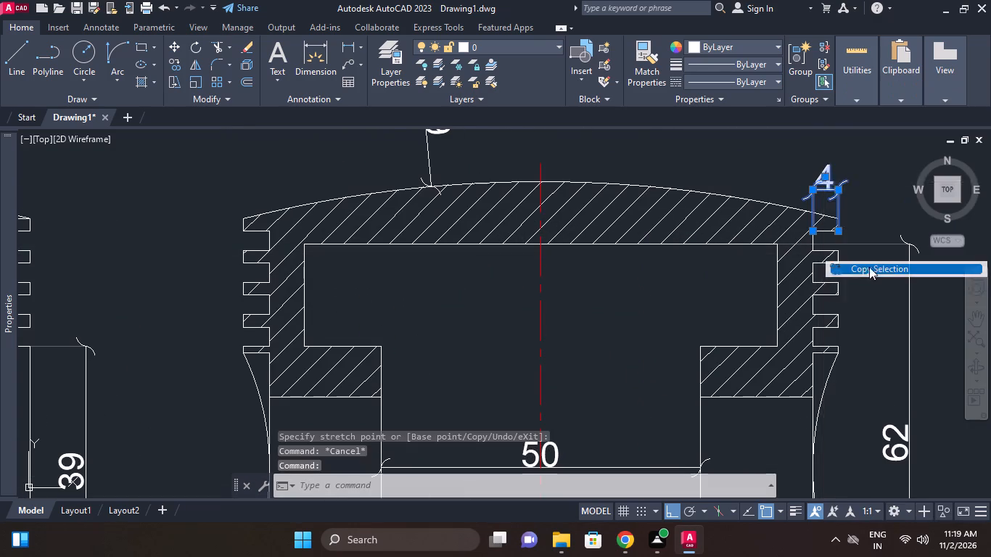
pyautogui.click(848, 259)
pyautogui.moveTo(514, 199); pyautogui.dragTo(717, 300, button='middle')
pyautogui.click(427, 250)
pyautogui.press('Escape')
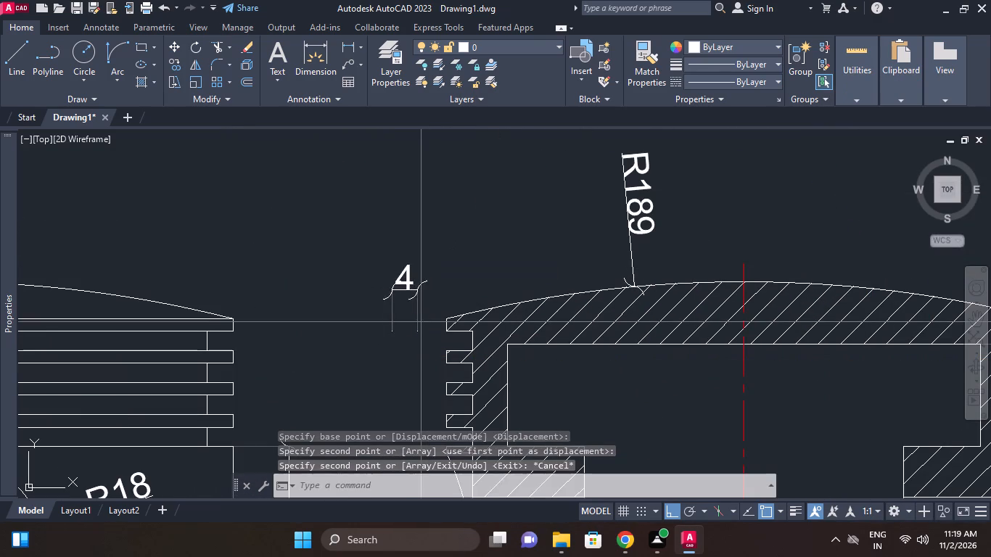
# Explode the copied 4 dimension between the two views.
pyautogui.click(421, 322)
pyautogui.click(399, 290)
pyautogui.scroll(2, 401, 292)
pyautogui.press('x')
pyautogui.hotkey('alt', 'space')
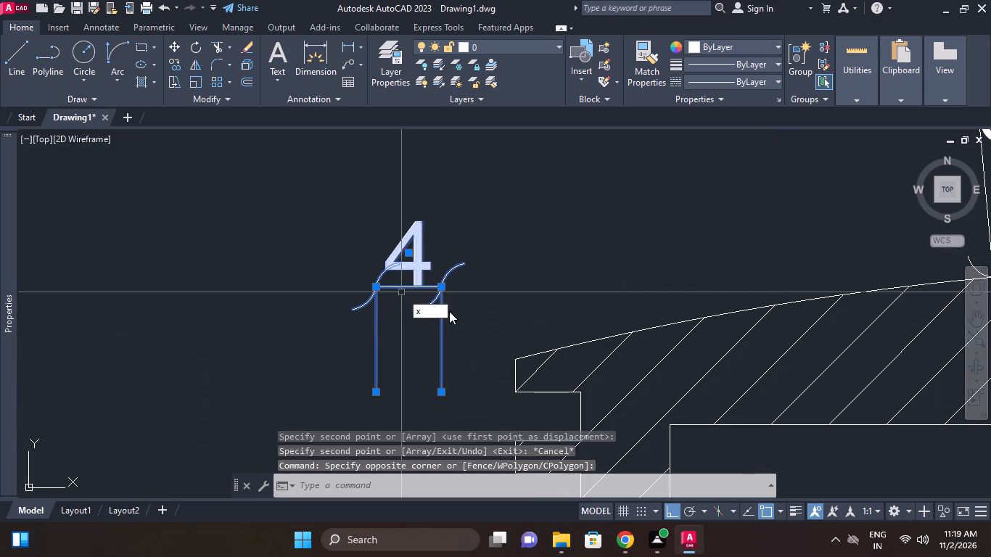
pyautogui.press('space')
# Erase the exploded dimension's line, end symbols and extension lines, keeping only its text.
pyautogui.moveTo(447, 310); pyautogui.dragTo(443, 289, button='middle')
pyautogui.scroll(2, 443, 289)
pyautogui.click(444, 290)
pyautogui.click(427, 214)
pyautogui.press('e')
pyautogui.press('space')
pyautogui.moveTo(385, 283); pyautogui.dragTo(382, 283)
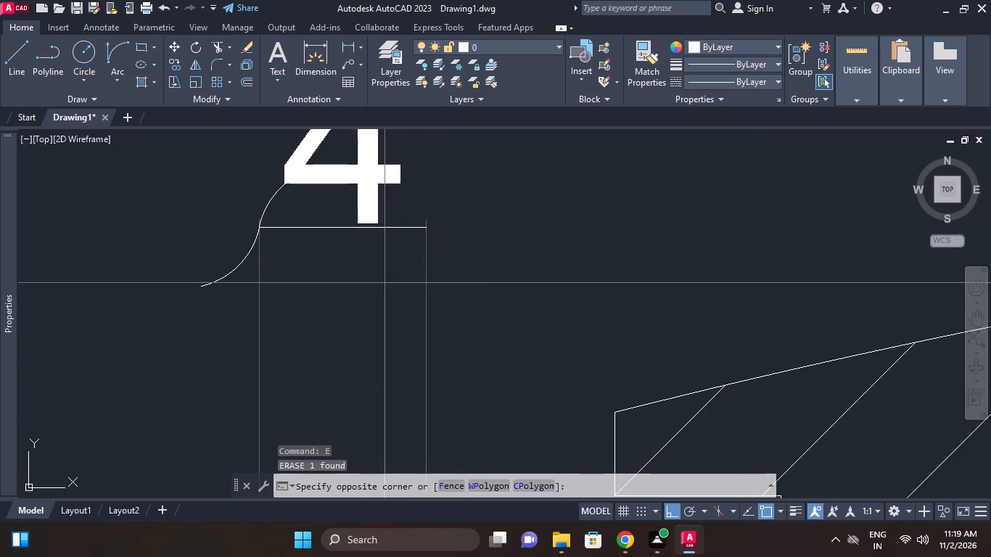
pyautogui.moveTo(382, 283); pyautogui.dragTo(377, 283)
pyautogui.click(134, 239)
pyautogui.press('space')
pyautogui.click(290, 240)
pyautogui.click(284, 223)
pyautogui.press('space')
pyautogui.click(422, 257)
pyautogui.click(379, 257)
pyautogui.press('space')
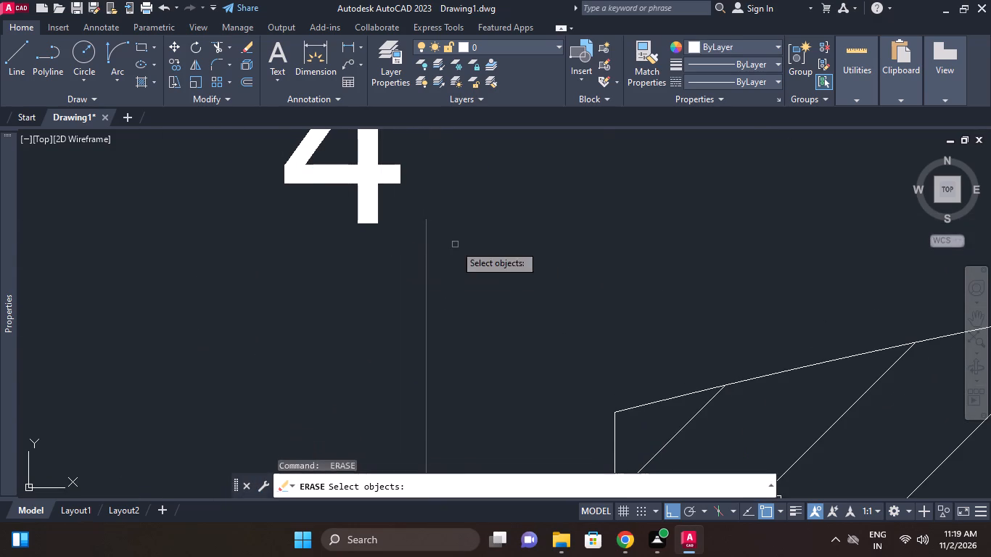
pyautogui.click(455, 244)
pyautogui.click(393, 243)
pyautogui.rightClick(443, 244)
pyautogui.scroll(-2, 445, 243)
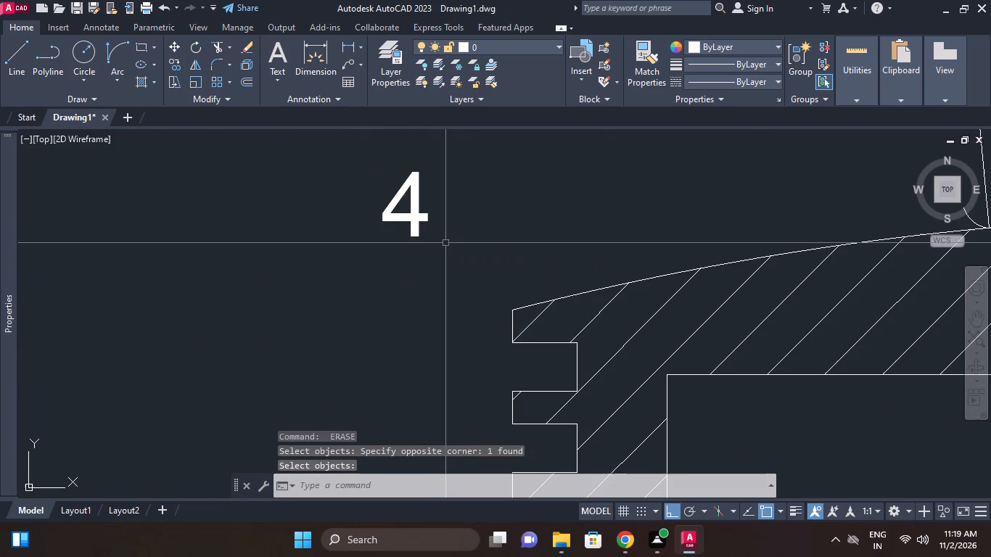
# Replace the leftover text 4 with the letter A.
pyautogui.doubleClick(412, 211)
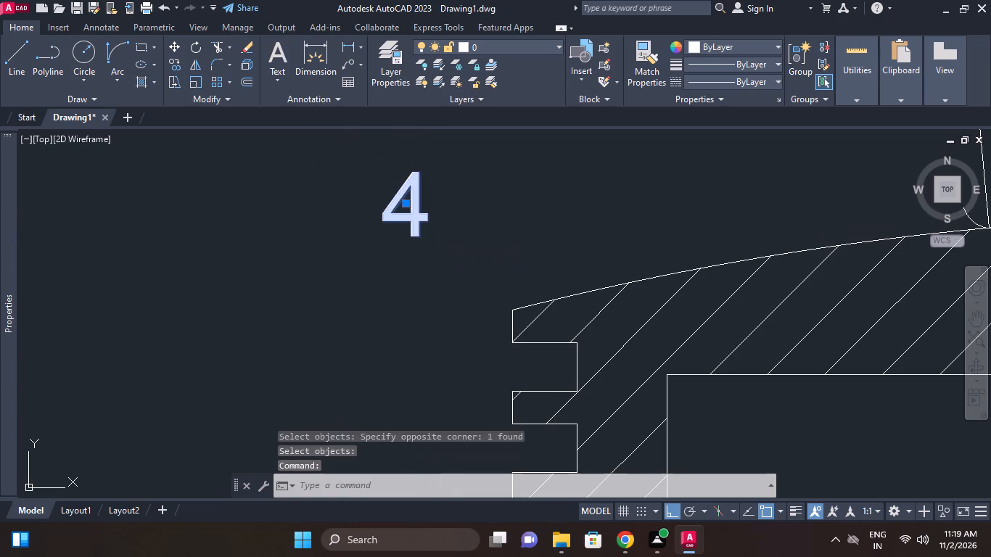
pyautogui.moveTo(435, 206); pyautogui.dragTo(405, 211)
pyautogui.doubleClick(411, 211)
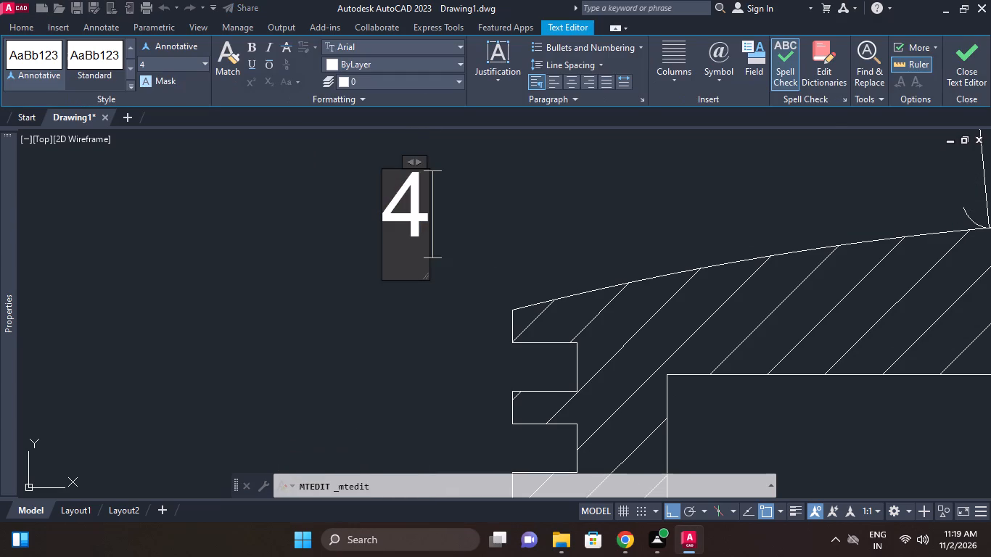
pyautogui.press('BackSpace')
pyautogui.press('Delete')
pyautogui.press('a')
pyautogui.click(529, 239)
# Move the letter A to just above the upper section arrow of the front view.
pyautogui.scroll(-4, 393, 215)
pyautogui.middleClick(429, 211)
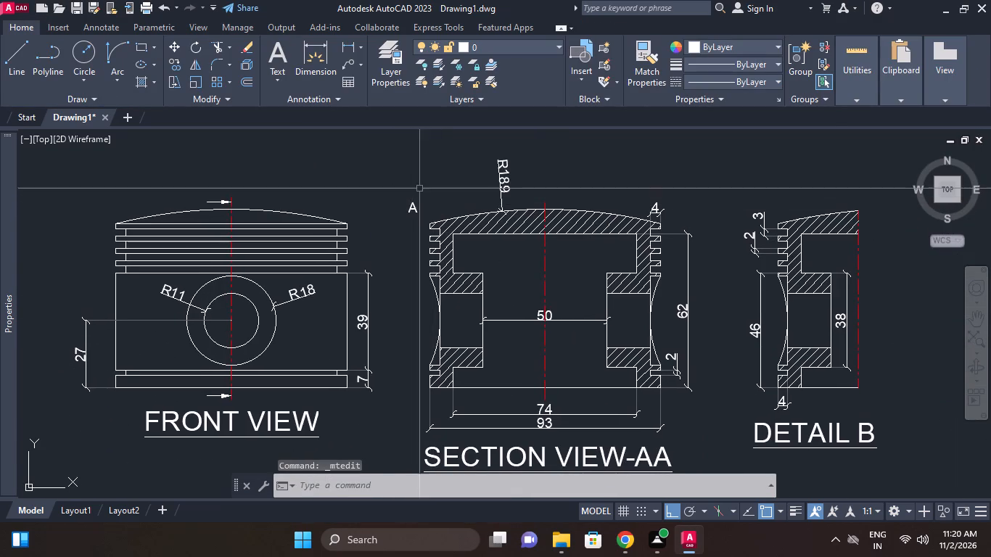
pyautogui.scroll(2, 416, 207)
pyautogui.click(426, 220)
pyautogui.click(393, 198)
pyautogui.rightClick(465, 177)
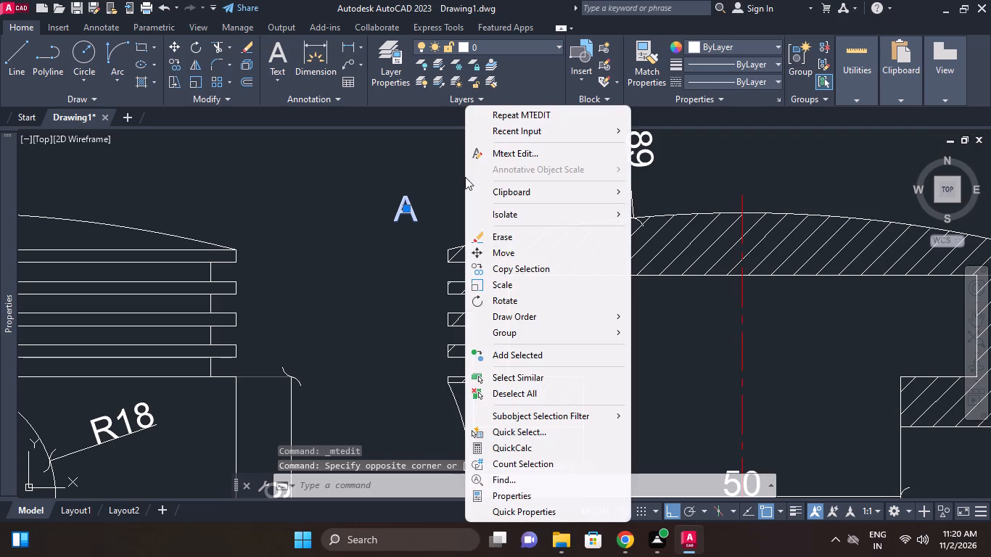
pyautogui.click(495, 250)
pyautogui.click(436, 253)
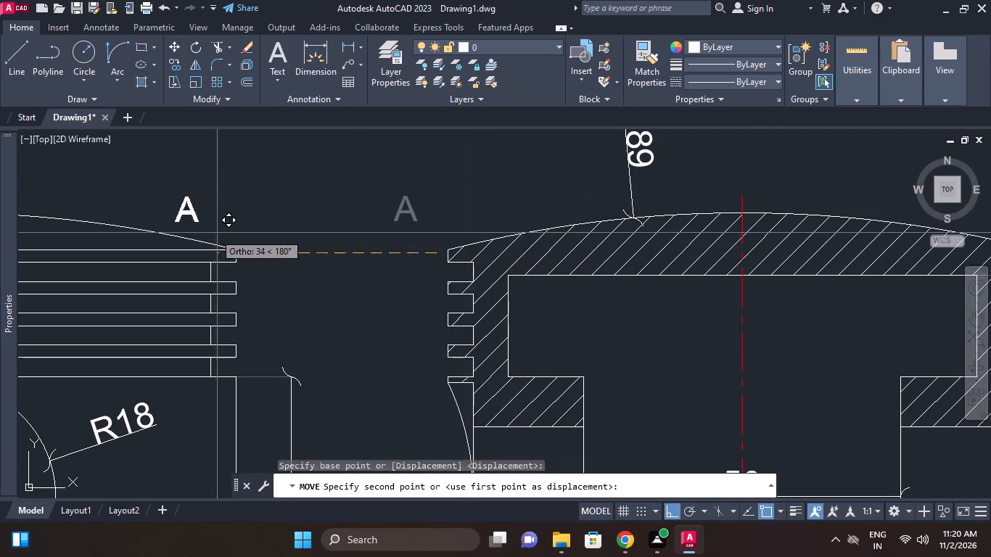
pyautogui.moveTo(231, 245); pyautogui.dragTo(628, 245, button='middle')
pyautogui.scroll(-1, 398, 245)
pyautogui.scroll(1, 414, 237)
pyautogui.press('F8')
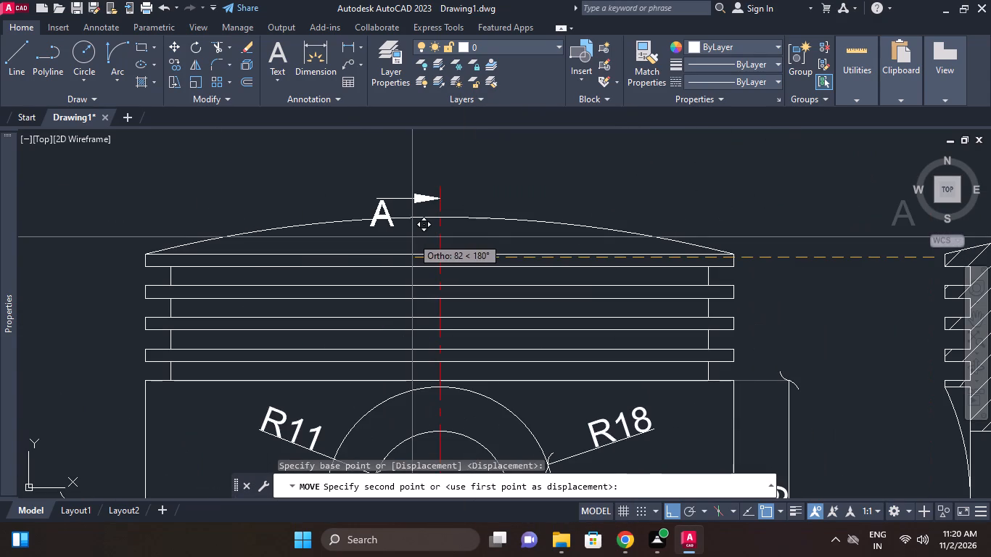
pyautogui.scroll(1, 412, 234)
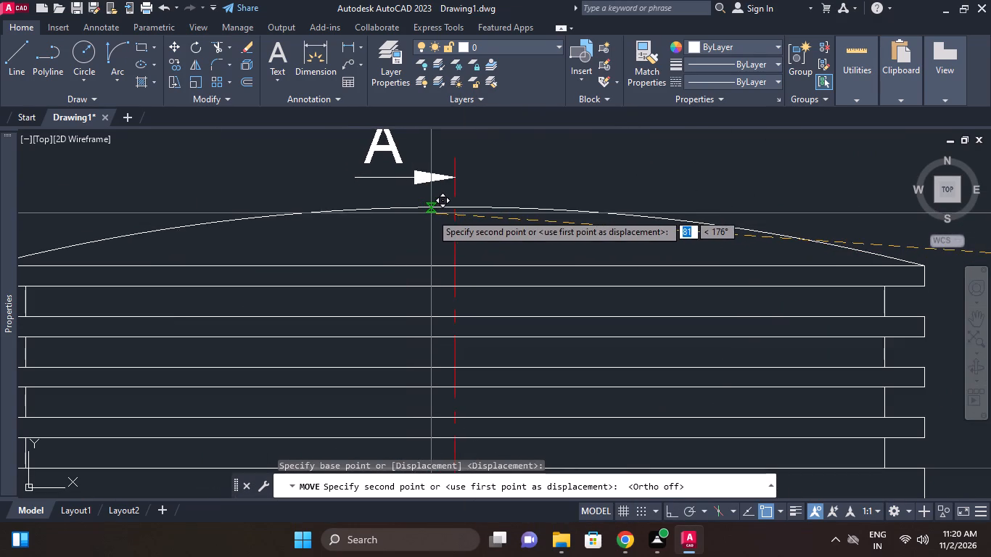
pyautogui.click(434, 218)
# Copy the letter A from the upper section arrow to the lower one, using the arrow tips as reference points.
pyautogui.moveTo(419, 196); pyautogui.dragTo(433, 252, button='middle')
pyautogui.click(427, 193)
pyautogui.click(386, 196)
pyautogui.rightClick(402, 197)
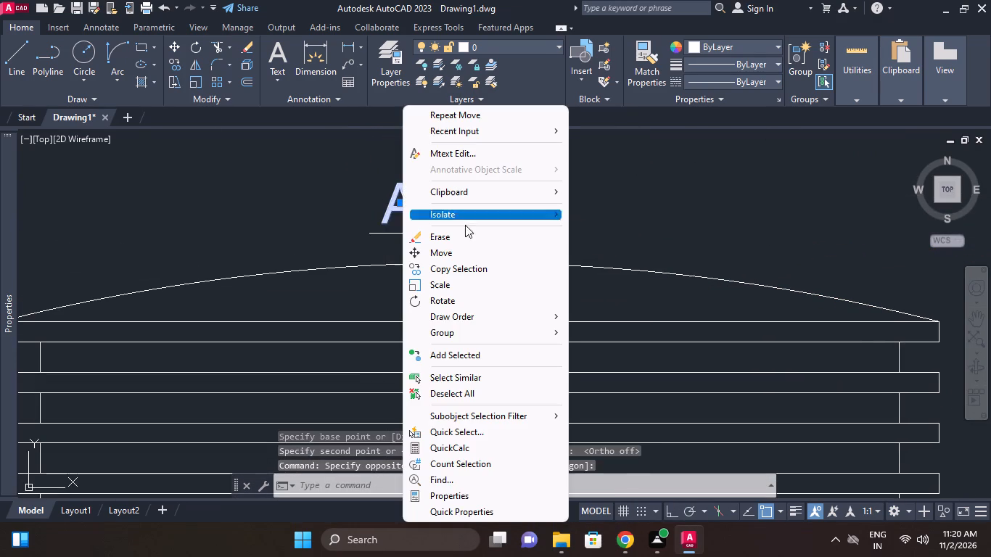
pyautogui.click(475, 267)
pyautogui.scroll(2, 461, 243)
pyautogui.click(477, 215)
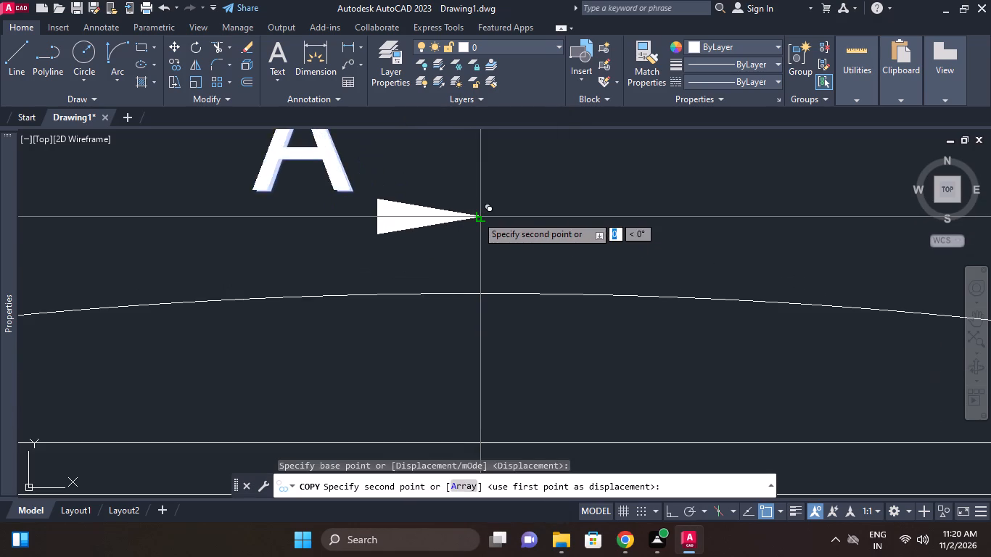
pyautogui.scroll(-7, 477, 215)
pyautogui.moveTo(477, 215); pyautogui.dragTo(468, 132, button='middle')
pyautogui.scroll(6, 471, 268)
pyautogui.moveTo(445, 155); pyautogui.dragTo(469, 309, button='middle')
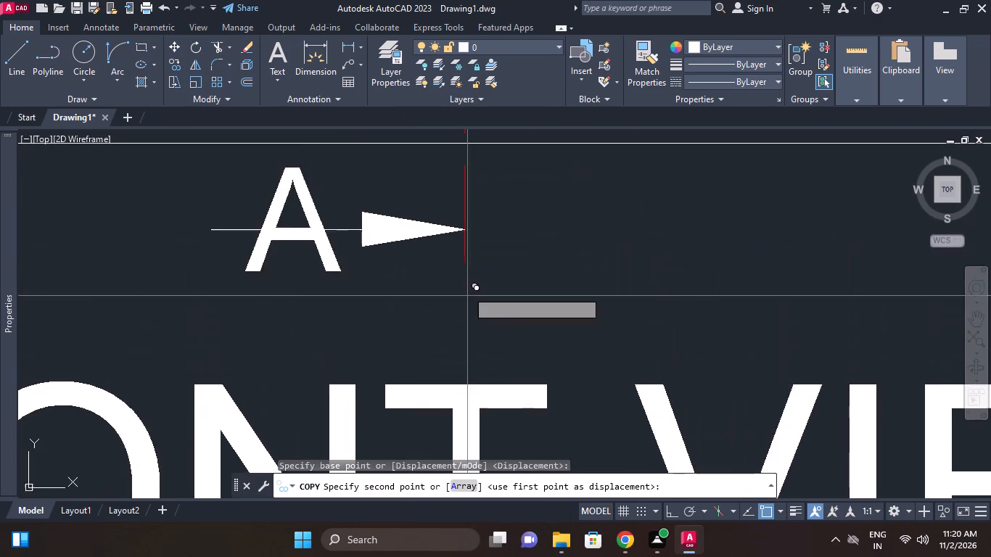
pyautogui.scroll(1, 464, 269)
pyautogui.click(463, 205)
pyautogui.scroll(-2, 505, 249)
pyautogui.moveTo(510, 271); pyautogui.dragTo(523, 331, button='middle')
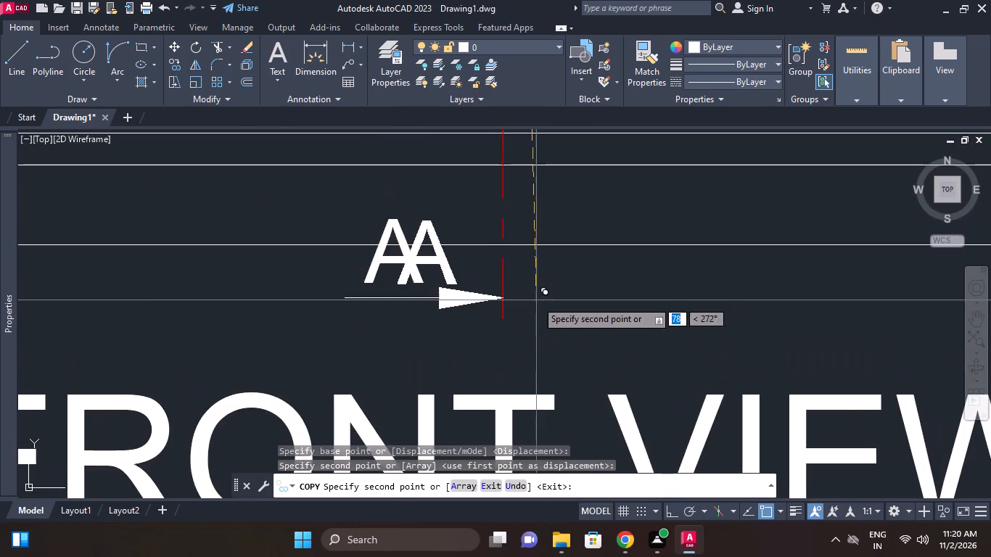
pyautogui.scroll(-2, 536, 300)
pyautogui.rightClick(555, 221)
pyautogui.click(593, 249)
# Move the lower section arrow and its letter A straight down, clear of the front view's bottom edge.
pyautogui.scroll(1, 380, 280)
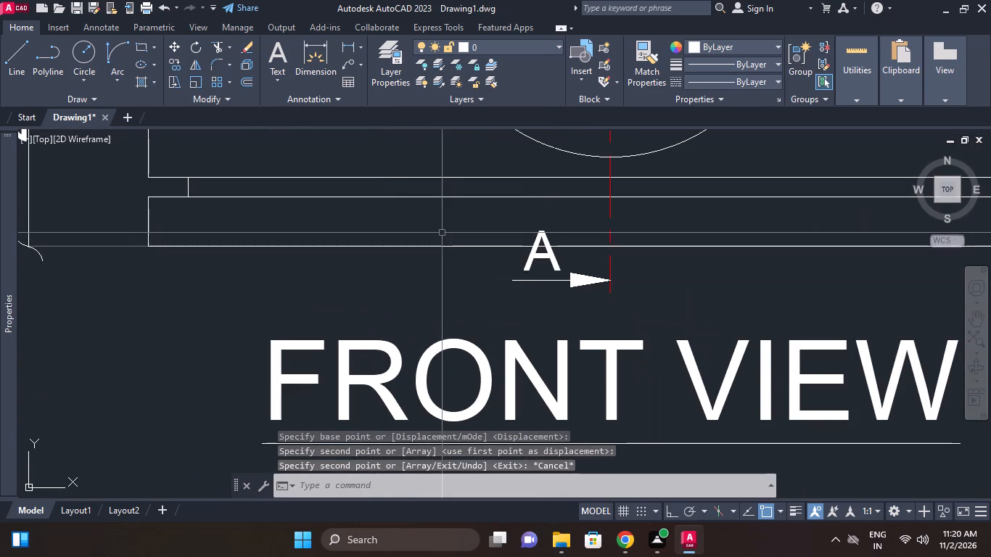
pyautogui.click(453, 214)
pyautogui.click(675, 294)
pyautogui.moveTo(675, 293); pyautogui.dragTo(671, 278, button='right')
pyautogui.click(711, 280)
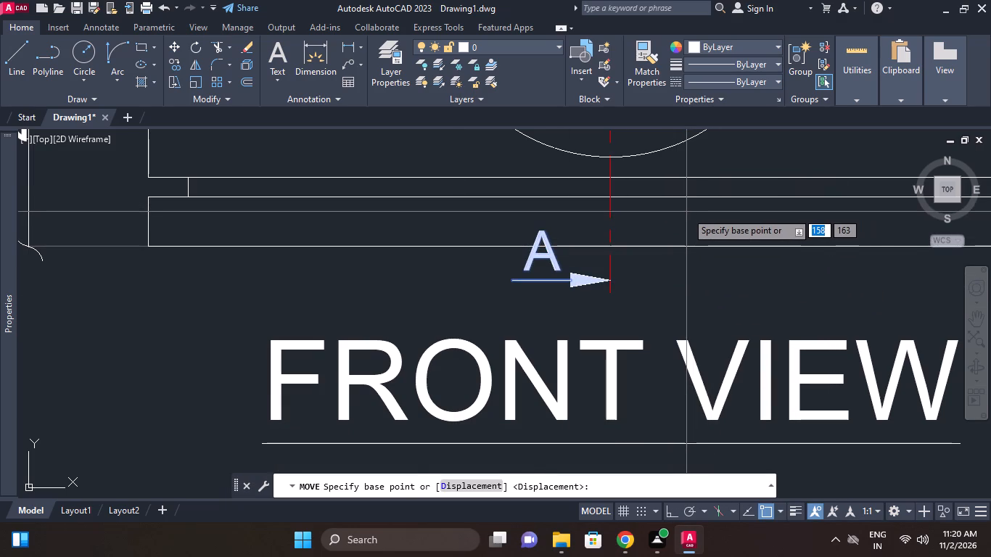
pyautogui.click(686, 212)
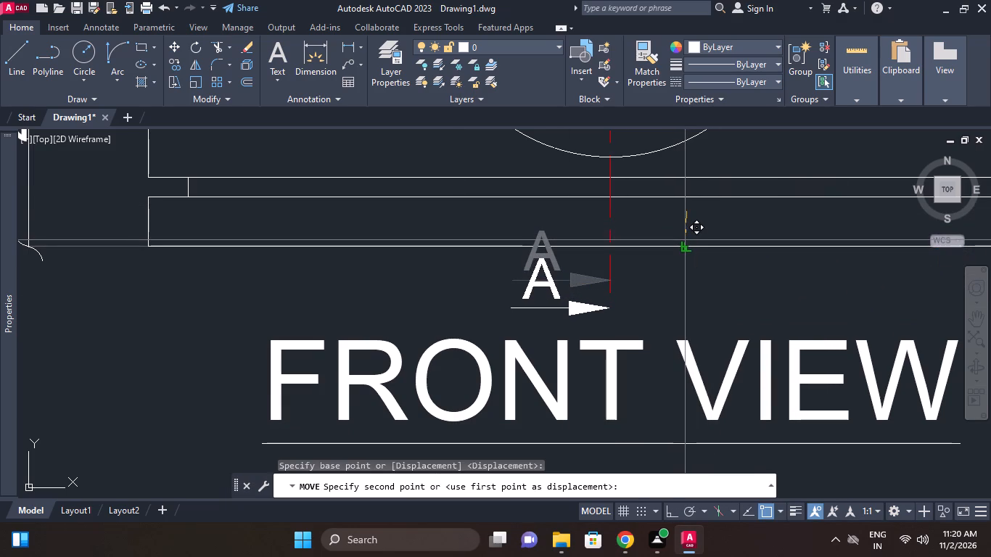
pyautogui.press('F8')
pyautogui.scroll(1, 685, 239)
pyautogui.click(686, 244)
pyautogui.scroll(-2, 644, 284)
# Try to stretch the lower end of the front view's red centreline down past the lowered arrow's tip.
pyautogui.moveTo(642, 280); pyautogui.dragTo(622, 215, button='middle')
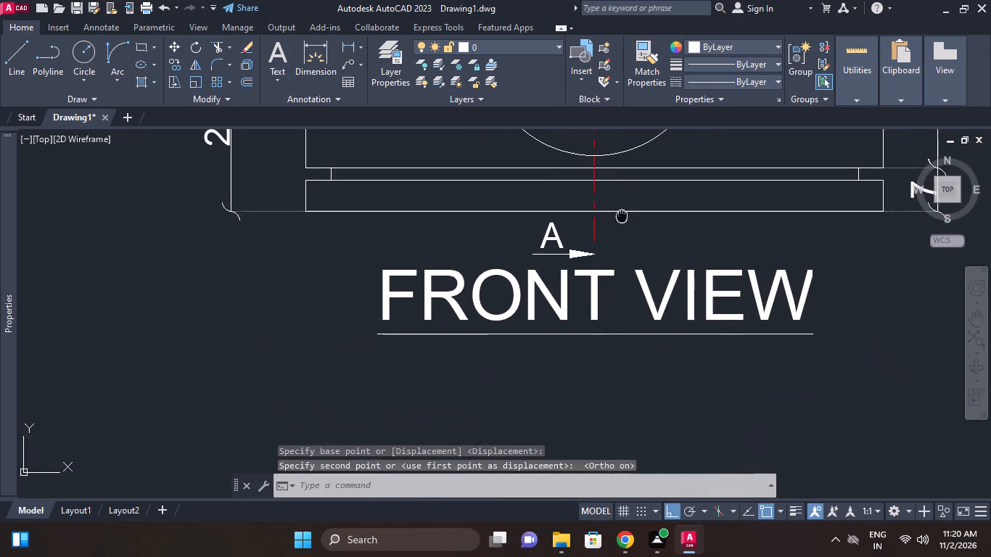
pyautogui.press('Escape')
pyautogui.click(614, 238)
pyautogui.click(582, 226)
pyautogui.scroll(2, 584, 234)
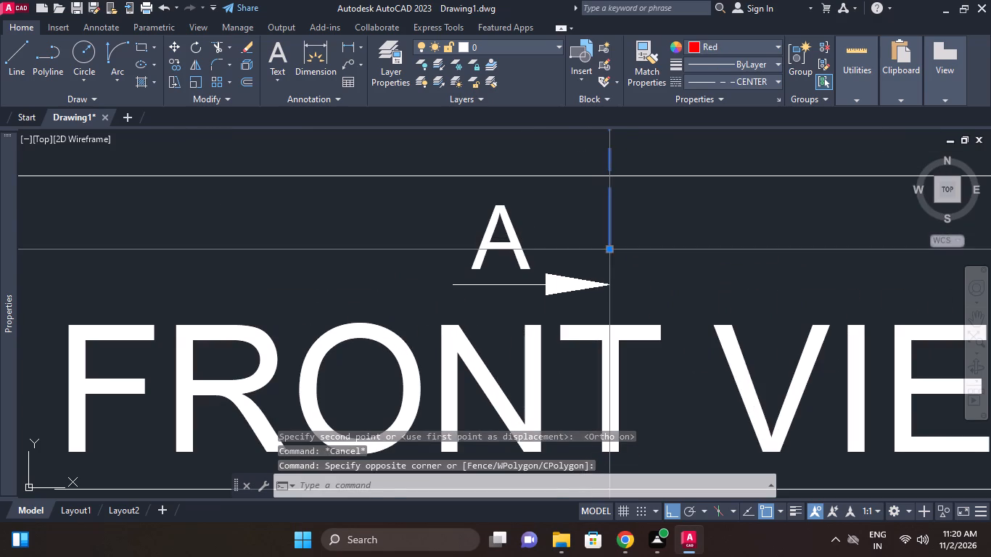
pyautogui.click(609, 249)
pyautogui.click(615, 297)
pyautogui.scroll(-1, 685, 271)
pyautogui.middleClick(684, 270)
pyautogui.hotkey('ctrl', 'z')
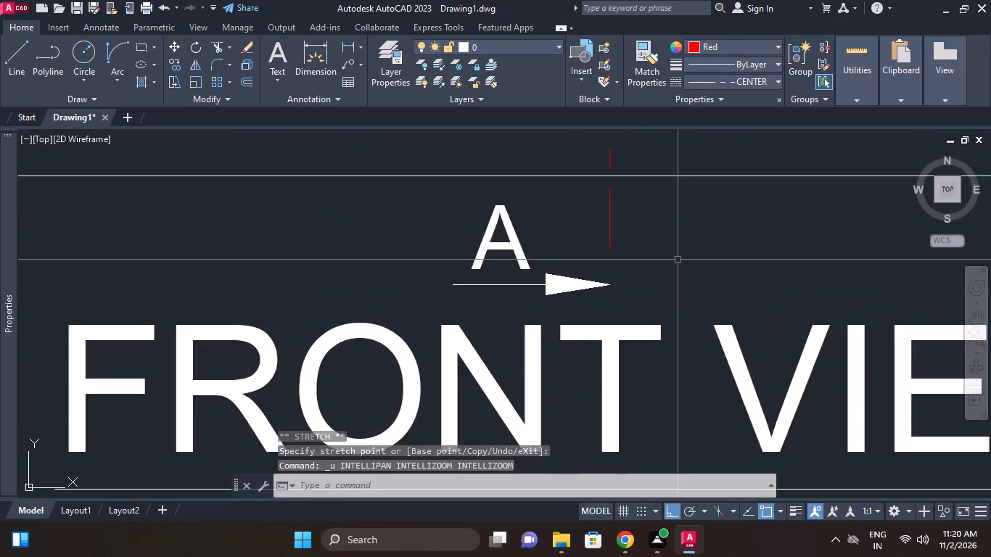
# Move the underlined FRONT VIEW label down, away from the lower section arrow.
pyautogui.scroll(-2, 673, 327)
pyautogui.moveTo(670, 316); pyautogui.dragTo(657, 237, button='middle')
pyautogui.press('Escape')
pyautogui.moveTo(712, 319); pyautogui.dragTo(707, 306)
pyautogui.click(690, 270)
pyautogui.moveTo(687, 262); pyautogui.dragTo(683, 252, button='middle')
pyautogui.scroll(-1, 686, 260)
pyautogui.press('m')
pyautogui.press('space')
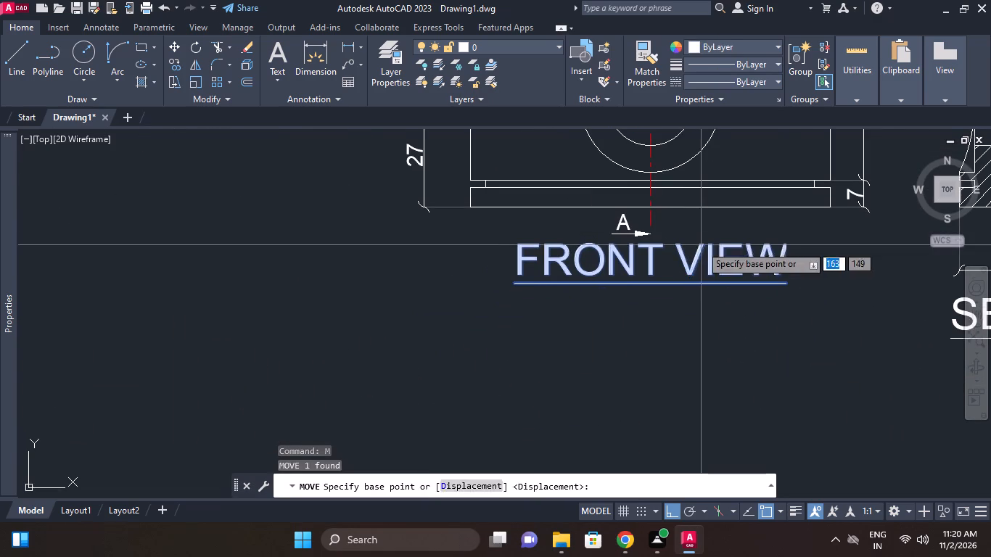
pyautogui.click(701, 245)
pyautogui.click(701, 278)
pyautogui.scroll(2, 636, 239)
pyautogui.scroll(-3, 743, 310)
pyautogui.moveTo(728, 300); pyautogui.dragTo(697, 289, button='middle')
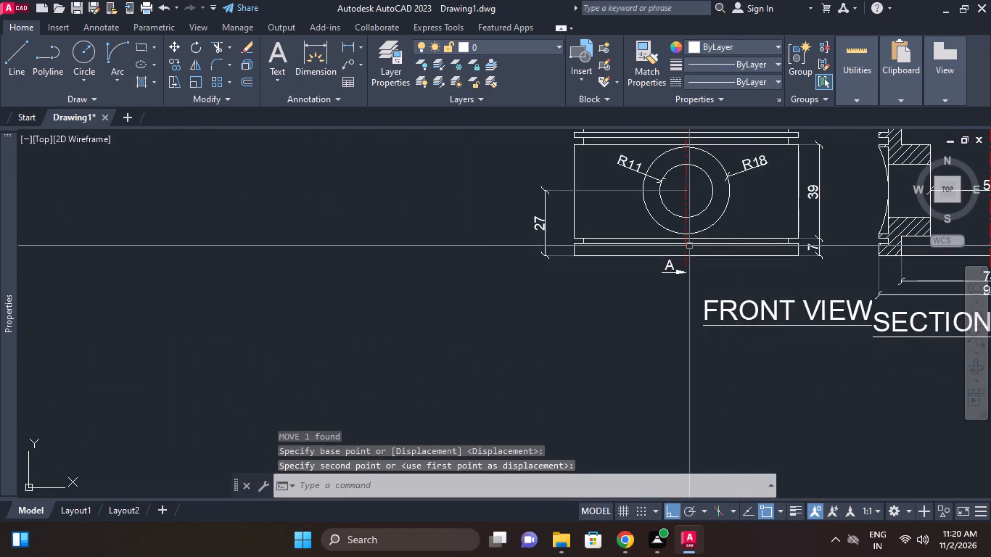
# Stretch the lower end of the front view's red centreline down to just past the lower arrow's tip.
pyautogui.scroll(2, 691, 247)
pyautogui.click(677, 294)
pyautogui.scroll(2, 675, 291)
pyautogui.click(681, 304)
pyautogui.click(685, 362)
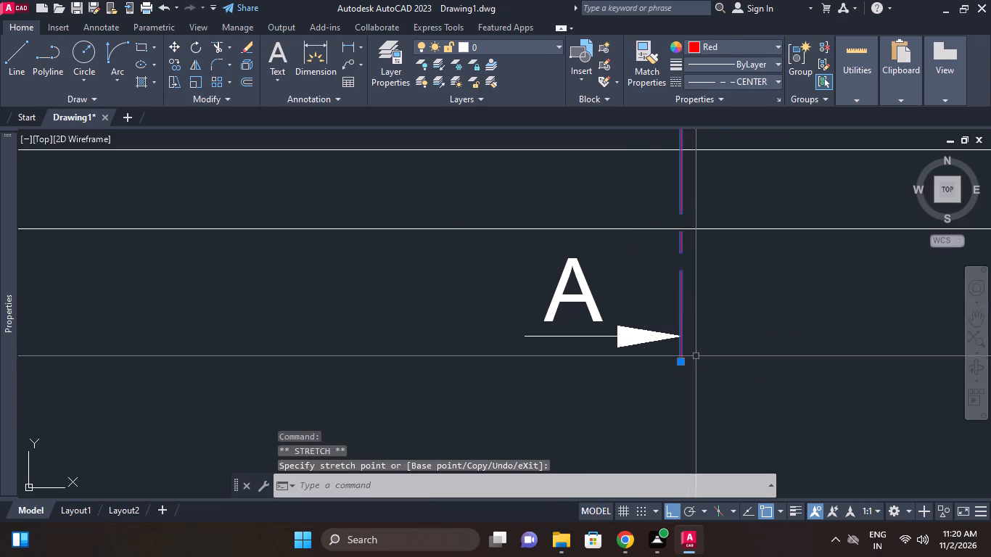
pyautogui.press('Escape')
# Move the FRONT VIEW label about 41 units left, roughly centring it beneath the front view.
pyautogui.scroll(-3, 715, 341)
pyautogui.moveTo(715, 338); pyautogui.dragTo(701, 321, button='middle')
pyautogui.click(732, 374)
pyautogui.scroll(-2, 686, 363)
pyautogui.moveTo(685, 358); pyautogui.dragTo(647, 353, button='middle')
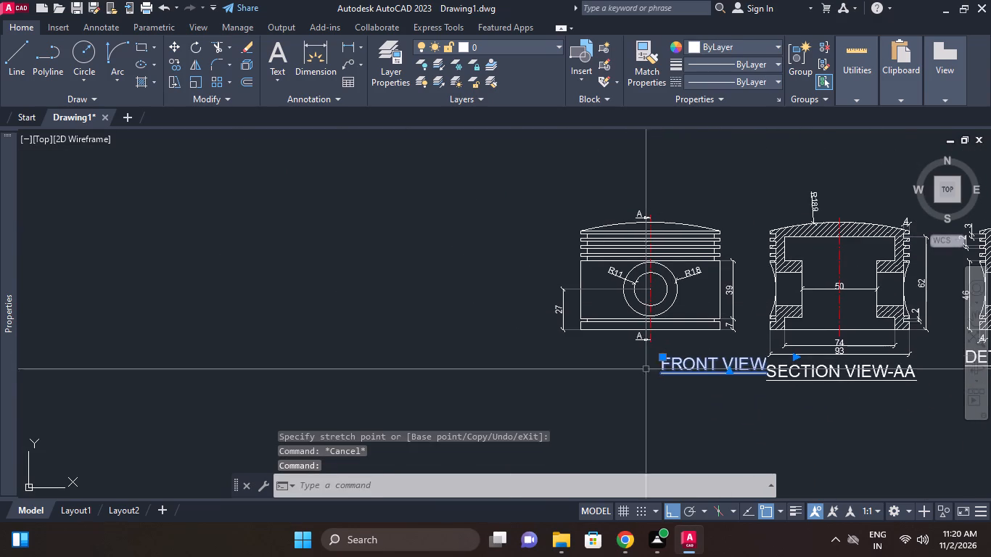
pyautogui.press('m')
pyautogui.press('space')
pyautogui.moveTo(710, 432); pyautogui.dragTo(702, 432)
pyautogui.scroll(1, 652, 416)
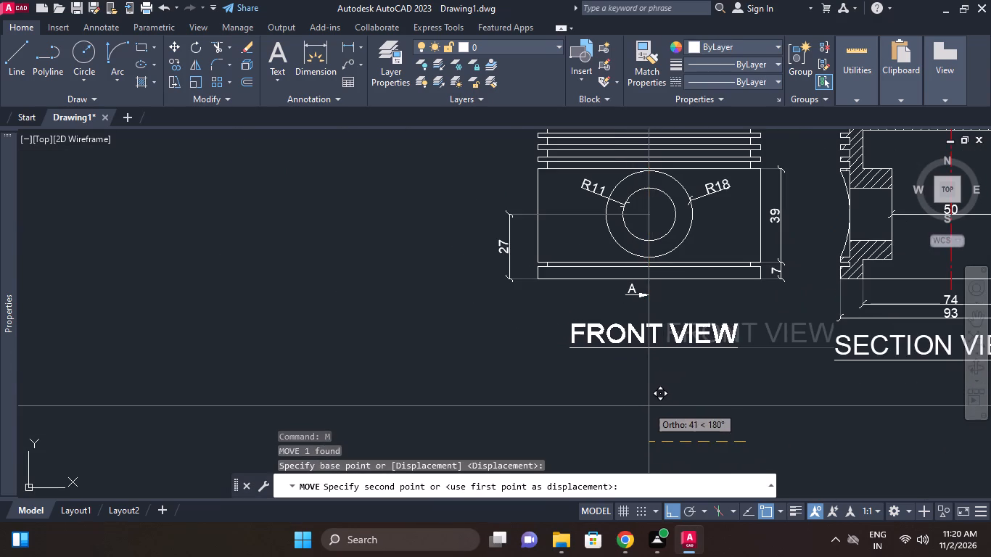
pyautogui.click(650, 405)
# Move the FRONT VIEW label slightly up towards the lower section arrow.
pyautogui.press('space')
pyautogui.click(688, 384)
pyautogui.click(666, 329)
pyautogui.press('space')
pyautogui.click(693, 403)
pyautogui.click(689, 392)
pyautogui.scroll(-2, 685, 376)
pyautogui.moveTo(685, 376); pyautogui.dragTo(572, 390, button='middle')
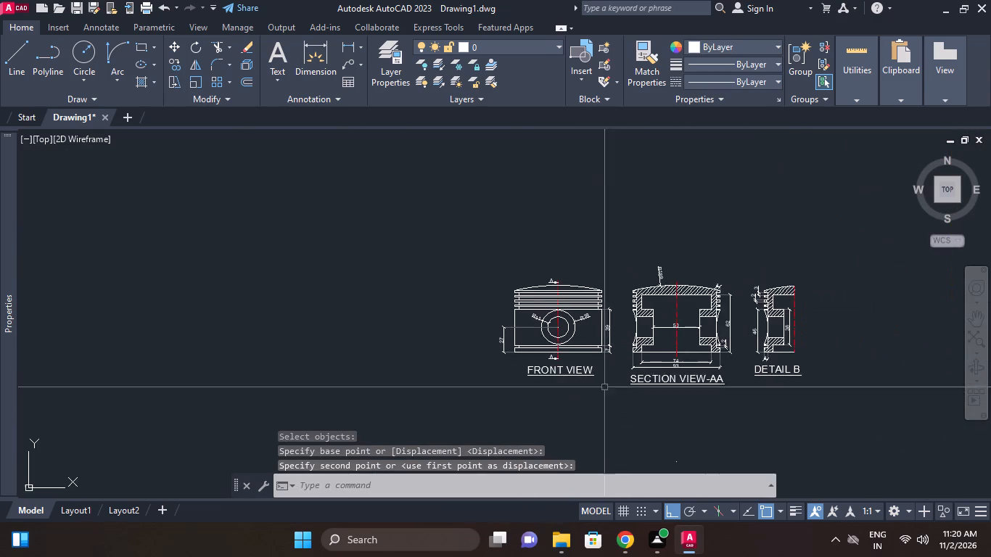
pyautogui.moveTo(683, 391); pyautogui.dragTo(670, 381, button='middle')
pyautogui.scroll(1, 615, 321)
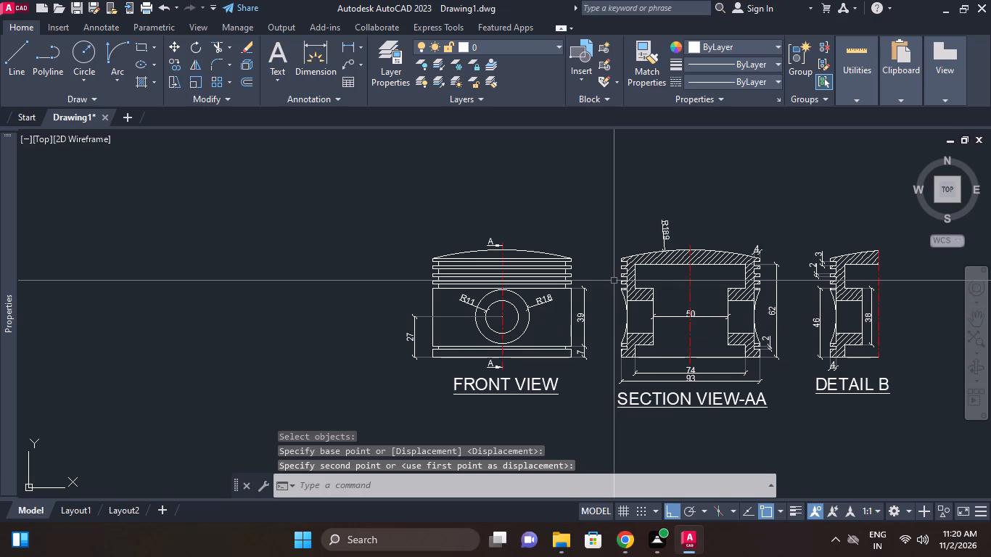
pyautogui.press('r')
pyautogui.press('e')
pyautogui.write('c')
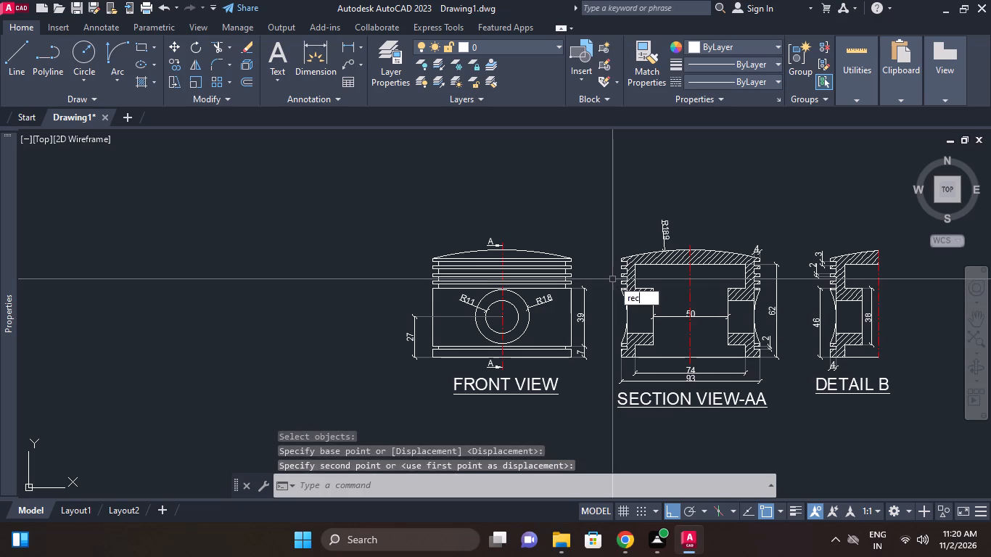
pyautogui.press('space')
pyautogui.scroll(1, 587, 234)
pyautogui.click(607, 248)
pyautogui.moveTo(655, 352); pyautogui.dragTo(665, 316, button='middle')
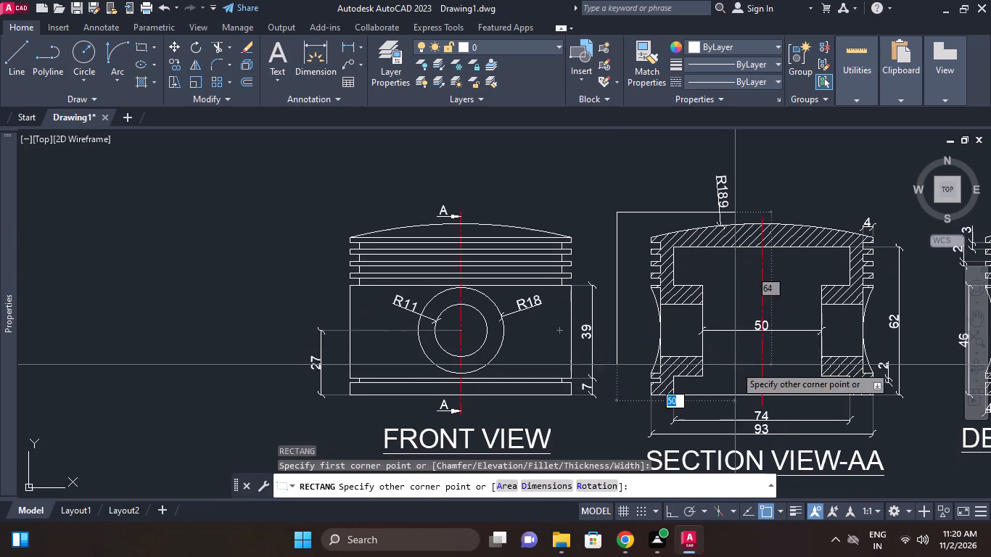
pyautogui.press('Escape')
# Draw a rectangle around the left part of the section view, from beside its crown to below its base.
pyautogui.press('space')
pyautogui.click(639, 226)
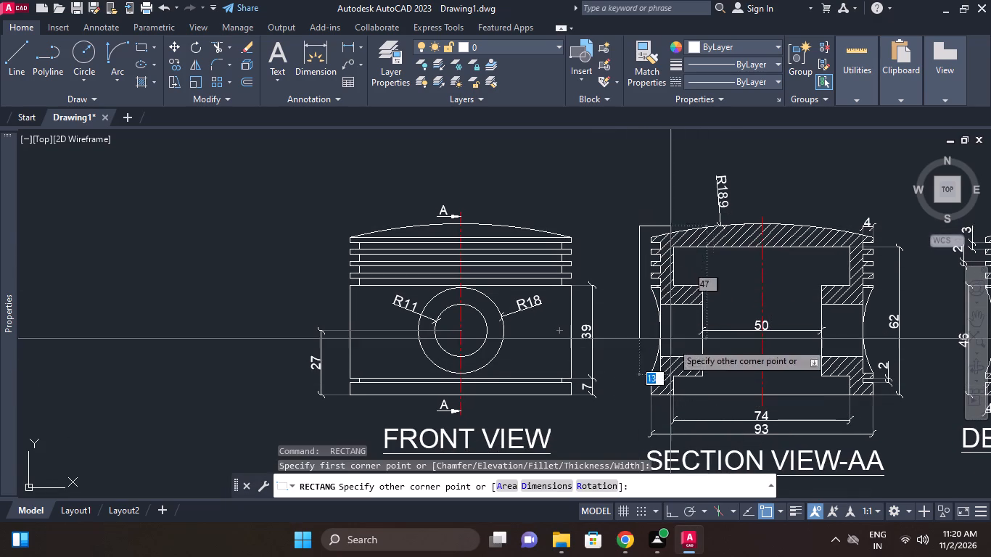
pyautogui.click(720, 408)
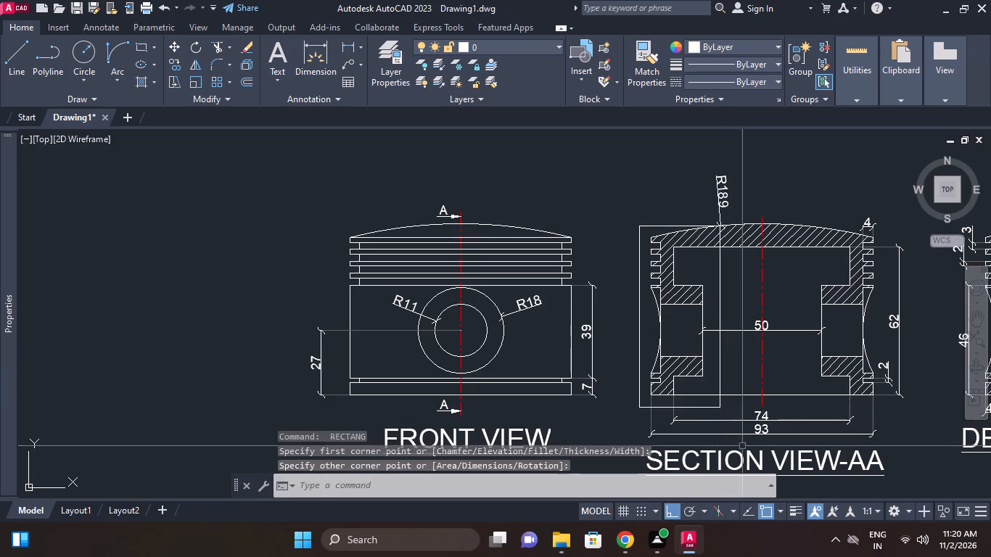
# Reposition the R189 radius dimension over the right part of the section view's crown.
pyautogui.click(721, 201)
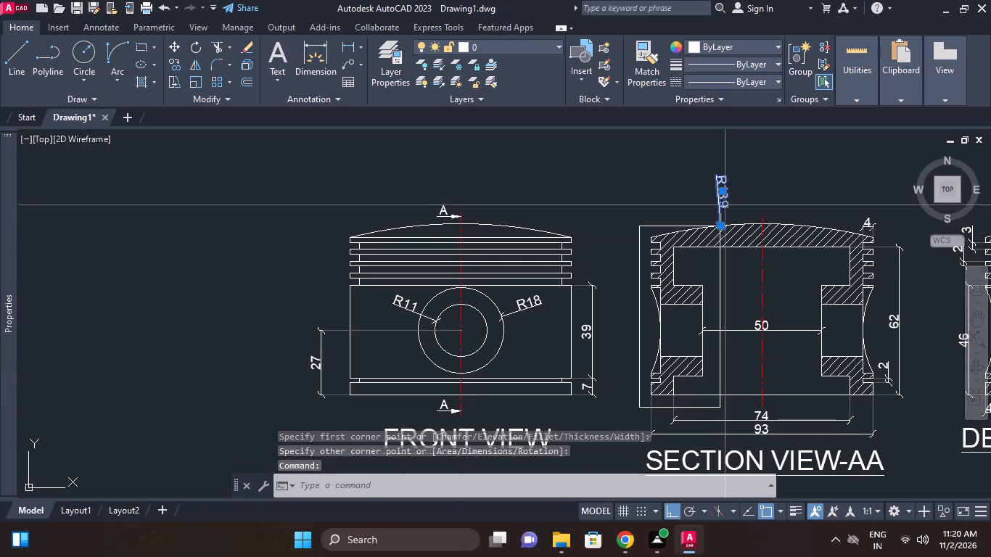
pyautogui.click(723, 194)
pyautogui.click(735, 193)
pyautogui.press('Escape')
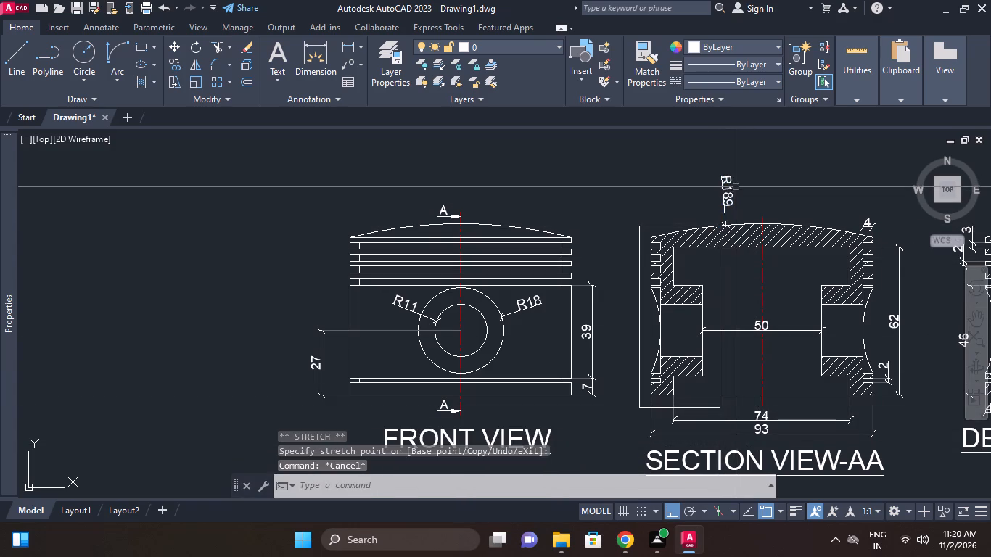
pyautogui.click(733, 186)
pyautogui.click(724, 189)
pyautogui.click(831, 208)
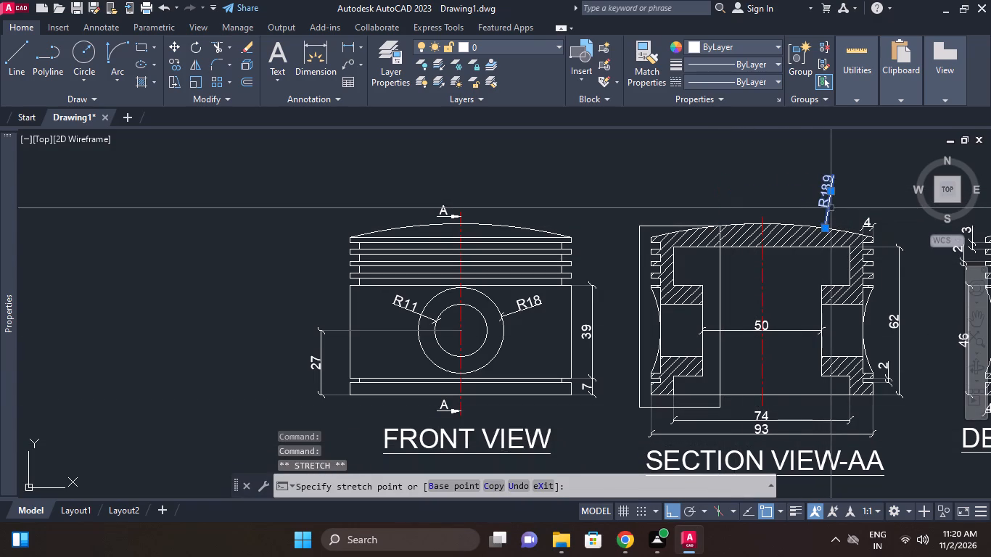
pyautogui.press('Escape')
# Change the colour of the detail boundary rectangle on the section view to cyan.
pyautogui.scroll(2, 713, 292)
pyautogui.moveTo(746, 271); pyautogui.dragTo(736, 264)
pyautogui.click(701, 231)
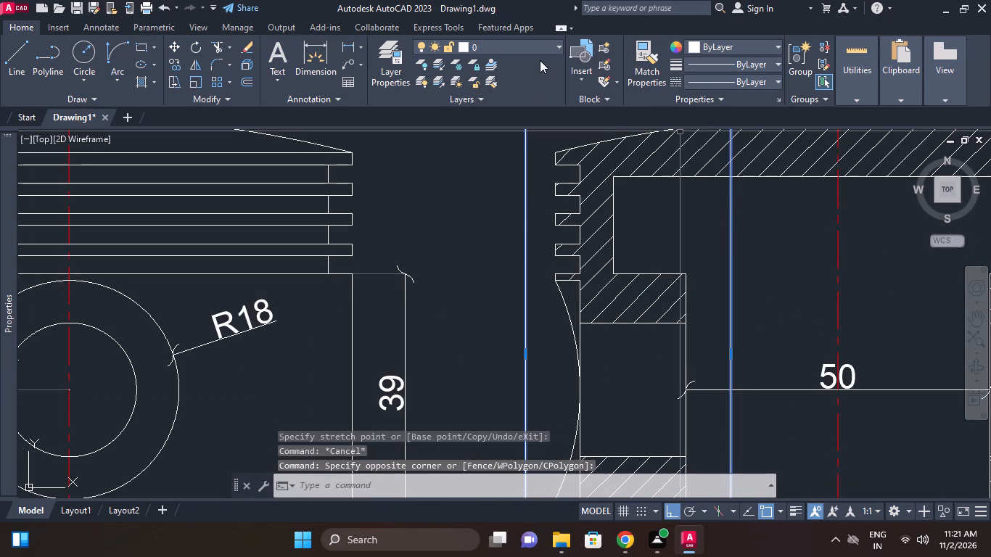
pyautogui.click(538, 54)
pyautogui.click(736, 55)
pyautogui.click(732, 45)
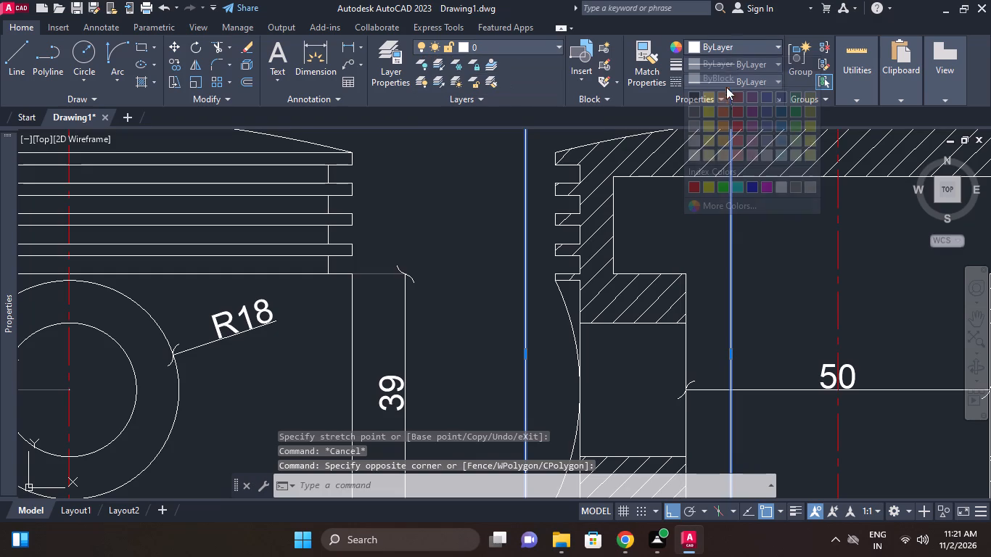
pyautogui.click(739, 182)
pyautogui.press('Escape')
# Draw two slanted lines from the boundary rectangle's top edge, meeting in a pointed callout tip above its left end.
pyautogui.scroll(-2, 736, 210)
pyautogui.moveTo(736, 223); pyautogui.dragTo(720, 271, button='middle')
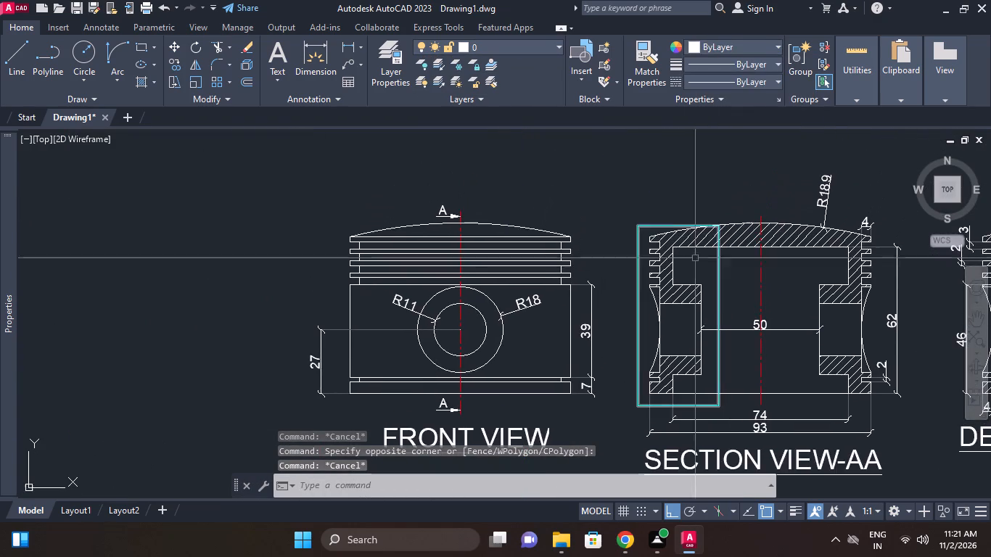
pyautogui.scroll(1, 660, 221)
pyautogui.moveTo(660, 221); pyautogui.dragTo(648, 249, button='middle')
pyautogui.write('l')
pyautogui.press('space')
pyautogui.scroll(2, 629, 253)
pyautogui.click(627, 263)
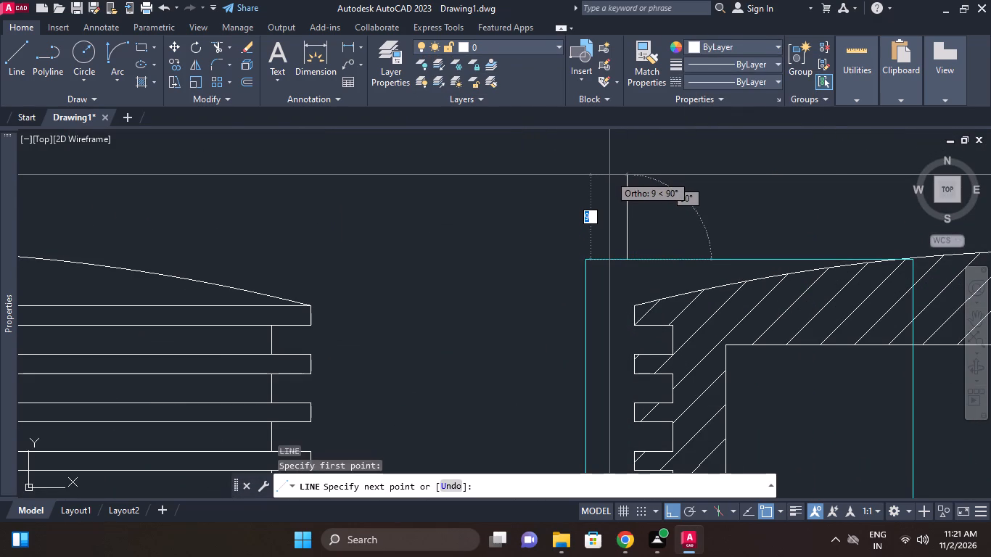
pyautogui.press('F8')
pyautogui.press('space')
pyautogui.press('space')
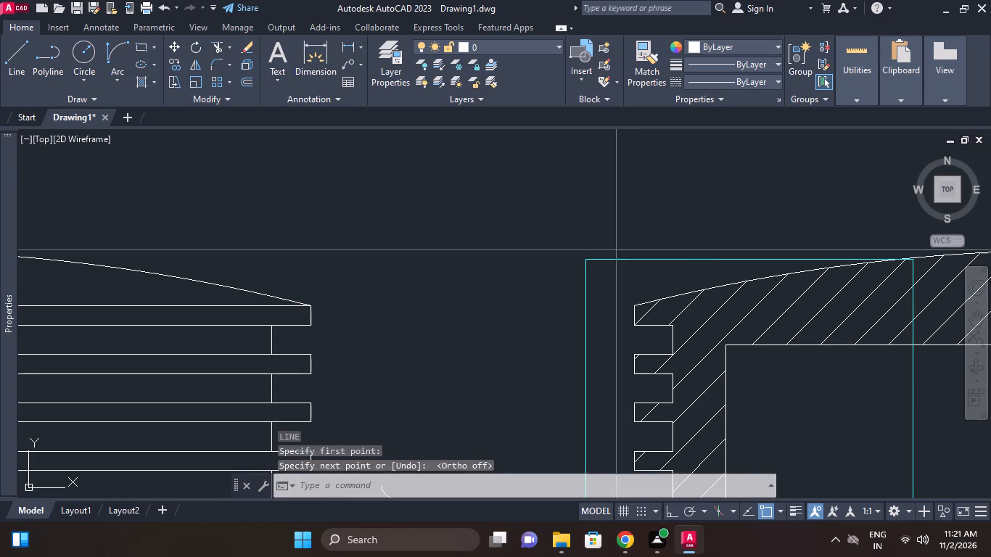
pyautogui.click(620, 257)
pyautogui.click(606, 136)
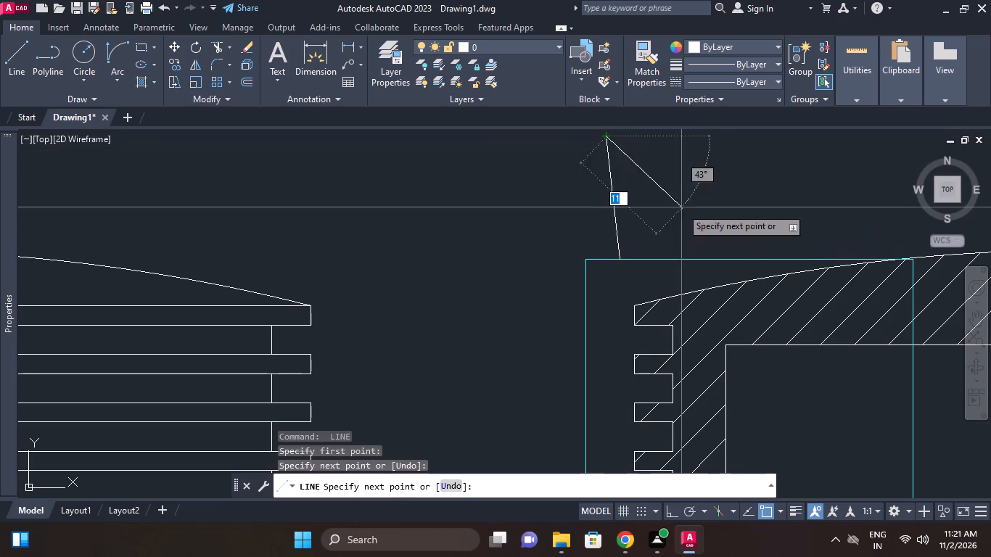
pyautogui.click(680, 260)
pyautogui.press('Escape')
# Trim the boundary rectangle's top edge between the two callout lines.
pyautogui.middleClick(662, 246)
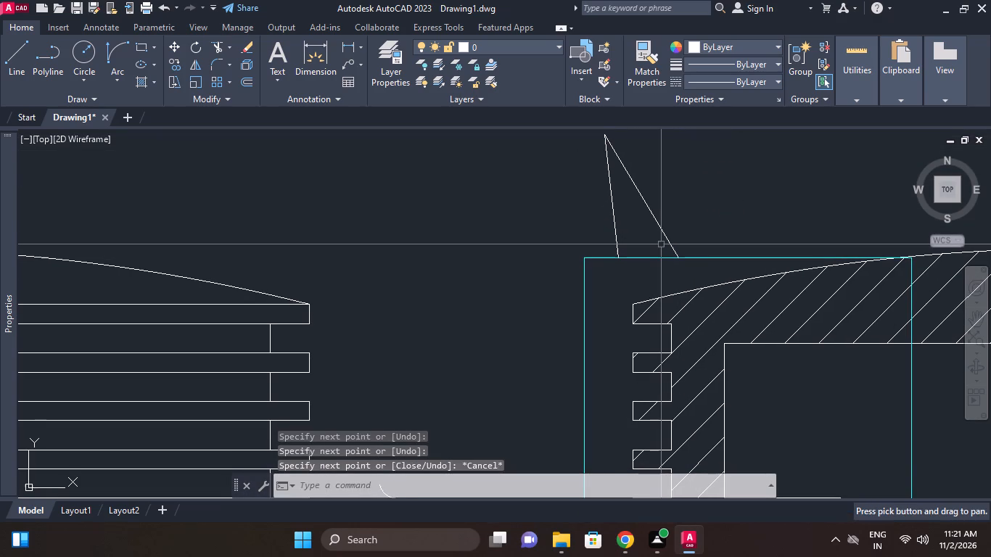
pyautogui.press('t')
pyautogui.press('r')
pyautogui.press('space')
pyautogui.click(661, 228)
pyautogui.click(610, 205)
pyautogui.press('space')
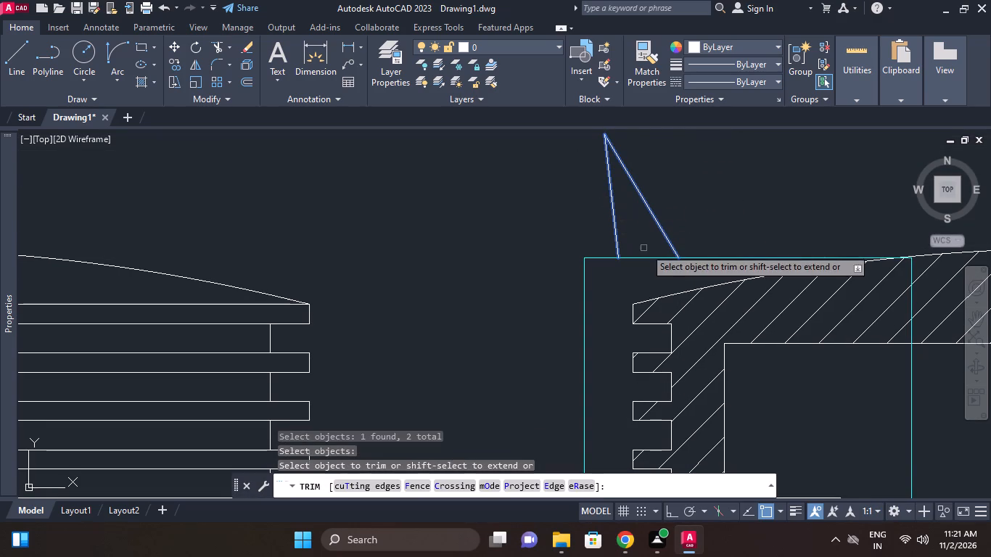
pyautogui.click(646, 258)
pyautogui.press('Escape')
# Match the properties of the cyan boundary rectangle onto the two callout lines.
pyautogui.click(702, 257)
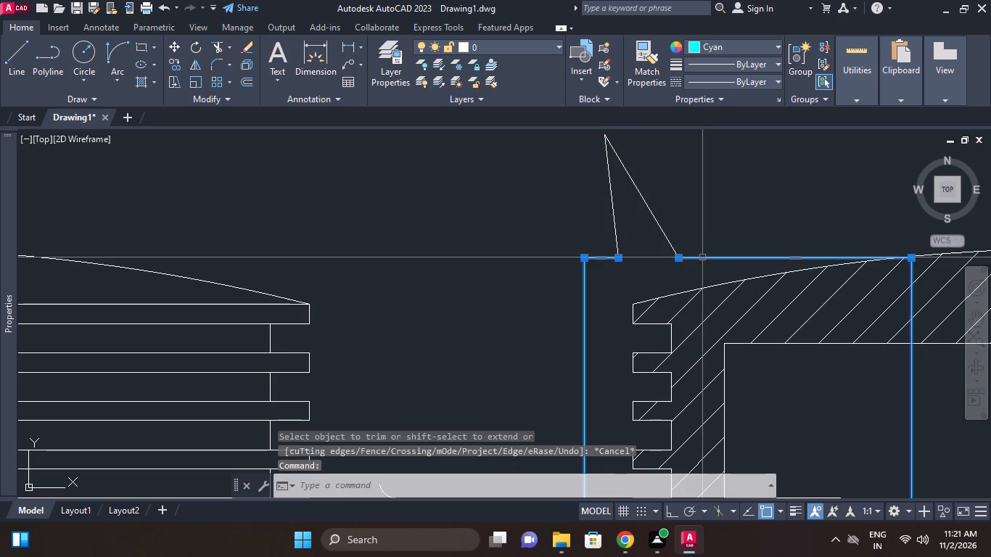
pyautogui.press('m')
pyautogui.press('a')
pyautogui.press('space')
pyautogui.click(661, 218)
pyautogui.click(593, 200)
pyautogui.press('F1')
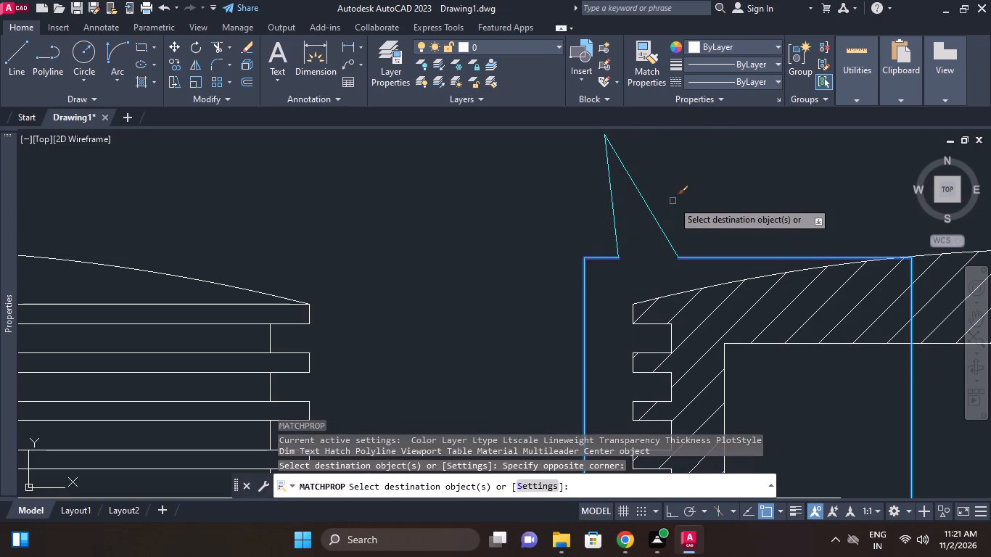
pyautogui.scroll(-3, 673, 201)
pyautogui.middleClick(673, 201)
pyautogui.press('Escape')
pyautogui.scroll(-2, 671, 205)
pyautogui.press('Escape')
# Copy the front view's upper section letter A to beside the tip of the detail callout.
pyautogui.scroll(-2, 678, 227)
pyautogui.moveTo(678, 227); pyautogui.dragTo(575, 217, button='middle')
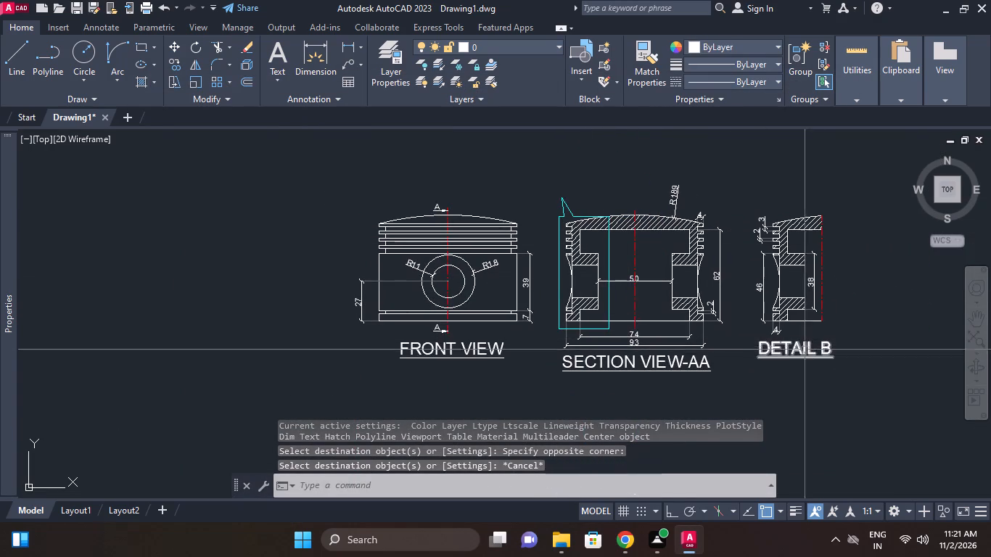
pyautogui.scroll(2, 439, 204)
pyautogui.click(438, 206)
pyautogui.rightClick(438, 206)
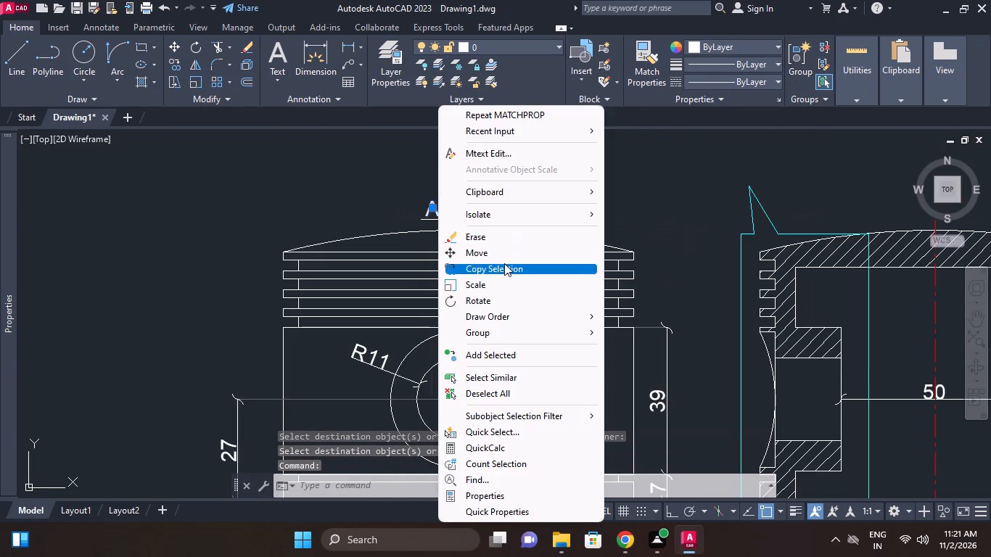
pyautogui.click(503, 265)
pyautogui.click(474, 240)
pyautogui.click(774, 216)
pyautogui.press('Escape')
# Change the copied letter at the callout to B.
pyautogui.scroll(1, 728, 190)
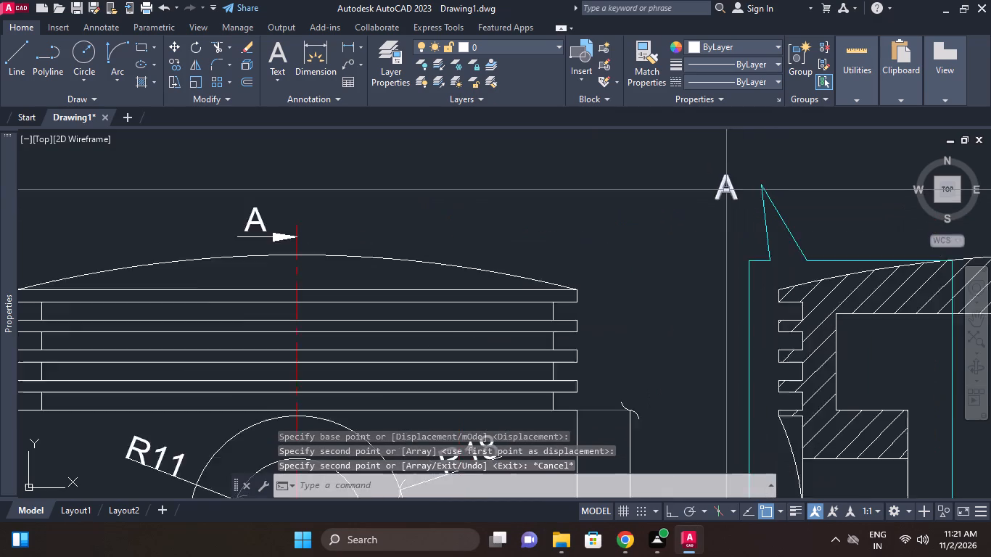
pyautogui.scroll(1, 725, 189)
pyautogui.doubleClick(723, 186)
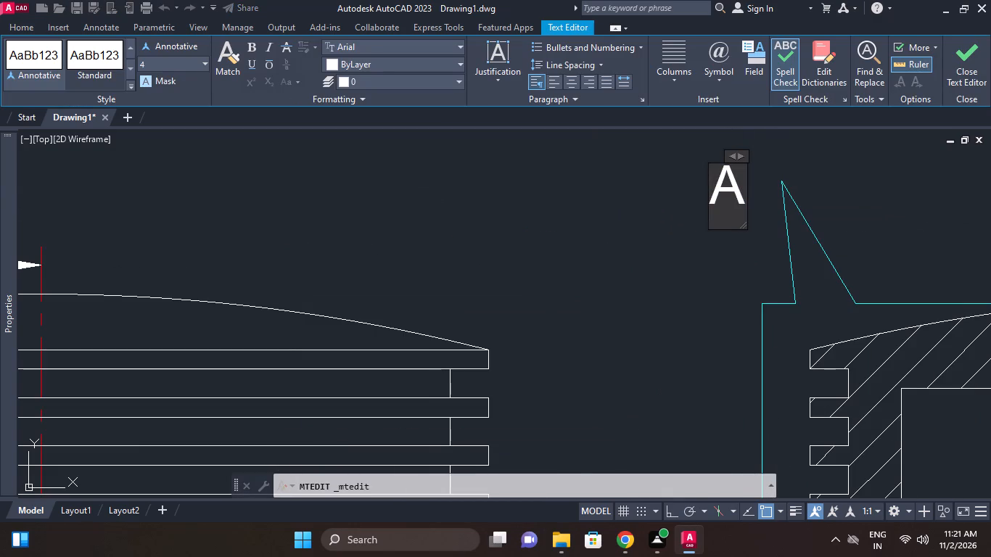
pyautogui.hotkey('ctrl', 'a')
pyautogui.press('b')
pyautogui.click(792, 195)
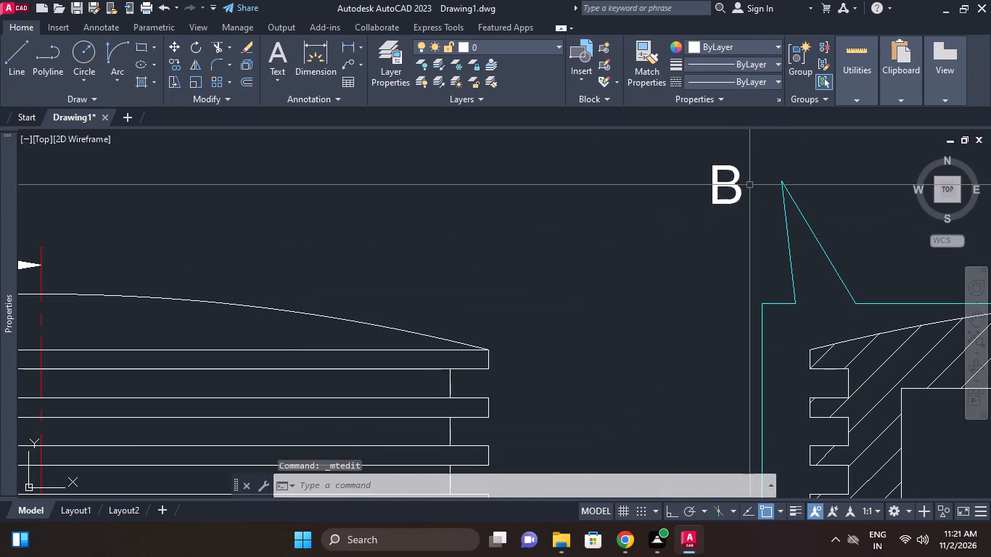
# Move the letter B right, close against the tip of the detail callout.
pyautogui.click(736, 181)
pyautogui.scroll(1, 711, 175)
pyautogui.write('m')
pyautogui.press('space')
pyautogui.click(872, 169)
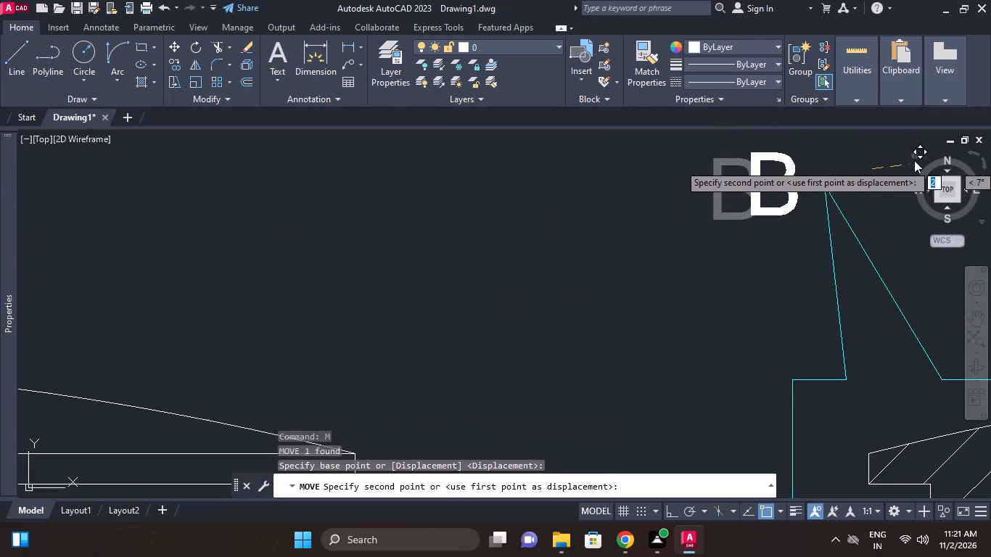
pyautogui.moveTo(818, 169); pyautogui.dragTo(604, 189, button='middle')
pyautogui.scroll(1, 665, 182)
pyautogui.click(740, 170)
pyautogui.scroll(-2, 735, 170)
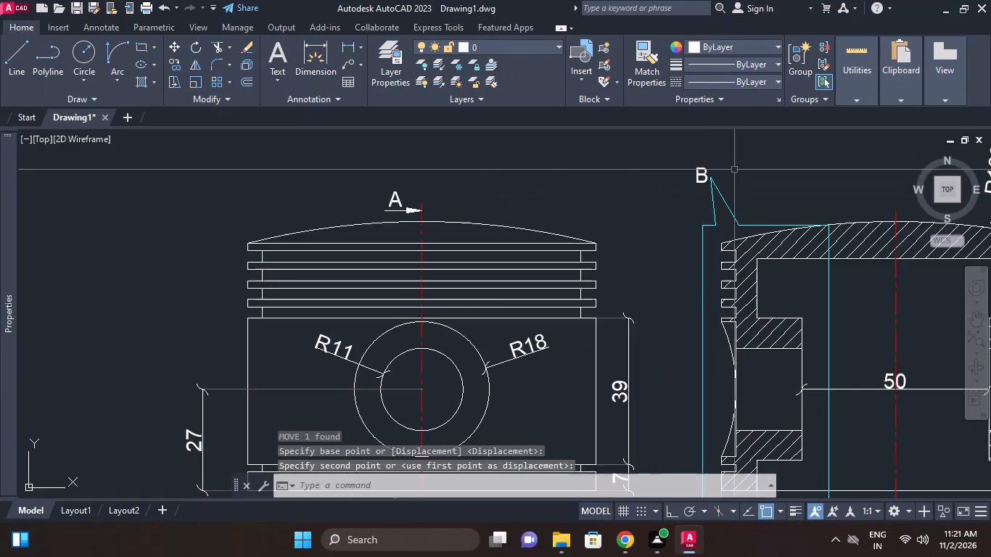
# Draw a rectangular frame about 330 by 130 units around the front, section and detail views with their labels.
pyautogui.scroll(-5, 733, 170)
pyautogui.moveTo(683, 189); pyautogui.dragTo(491, 200, button='middle')
pyautogui.press('r')
pyautogui.press('e')
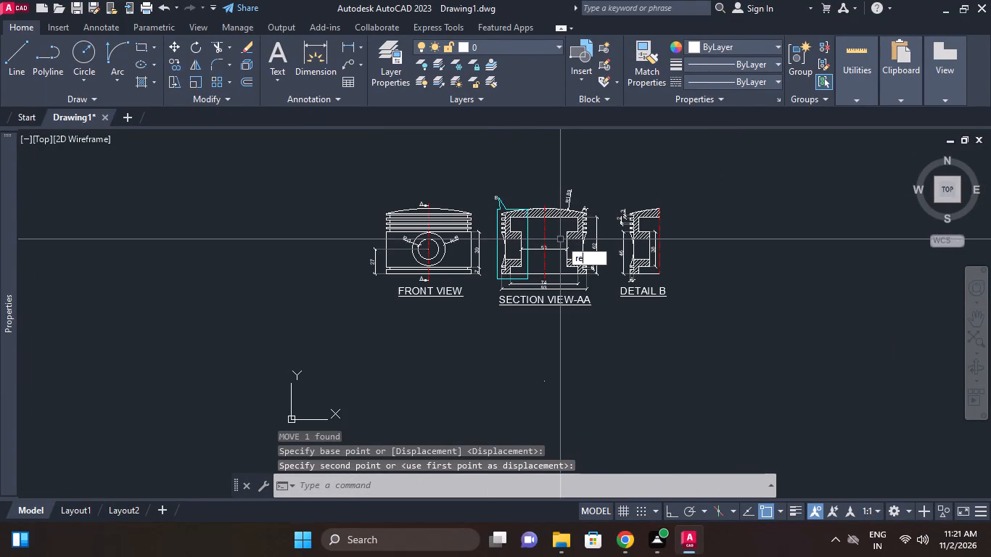
pyautogui.write('c')
pyautogui.press('space')
pyautogui.middleClick(499, 250)
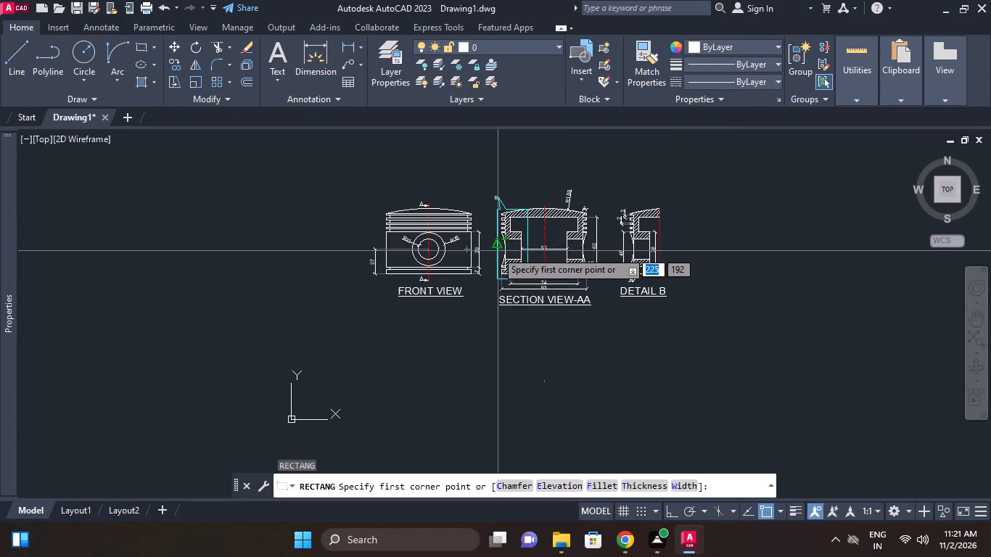
pyautogui.moveTo(485, 255); pyautogui.dragTo(475, 308, button='middle')
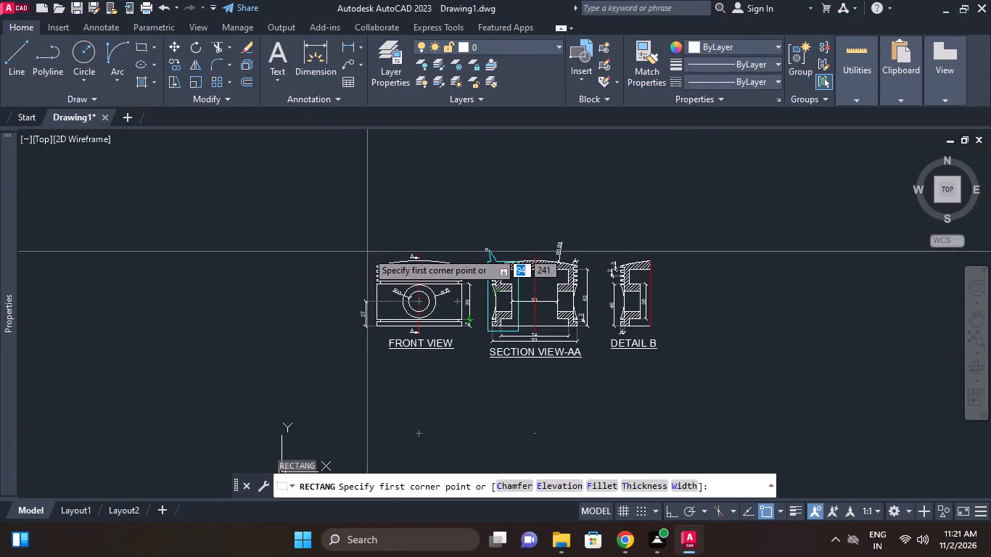
pyautogui.click(367, 246)
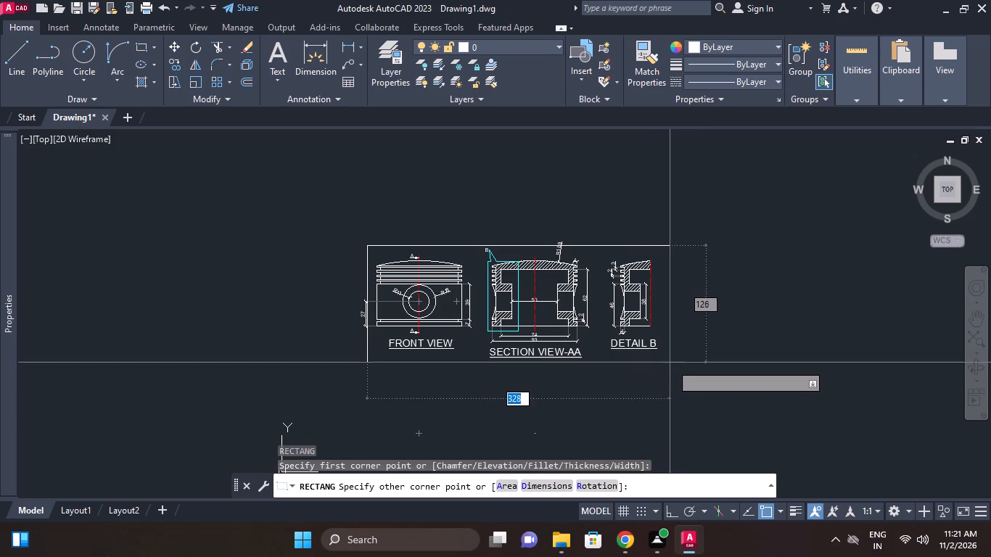
pyautogui.click(675, 366)
# Move all the views together with their frame down and left, closer to the drawing origin.
pyautogui.click(694, 405)
pyautogui.click(299, 181)
pyautogui.middleClick(471, 302)
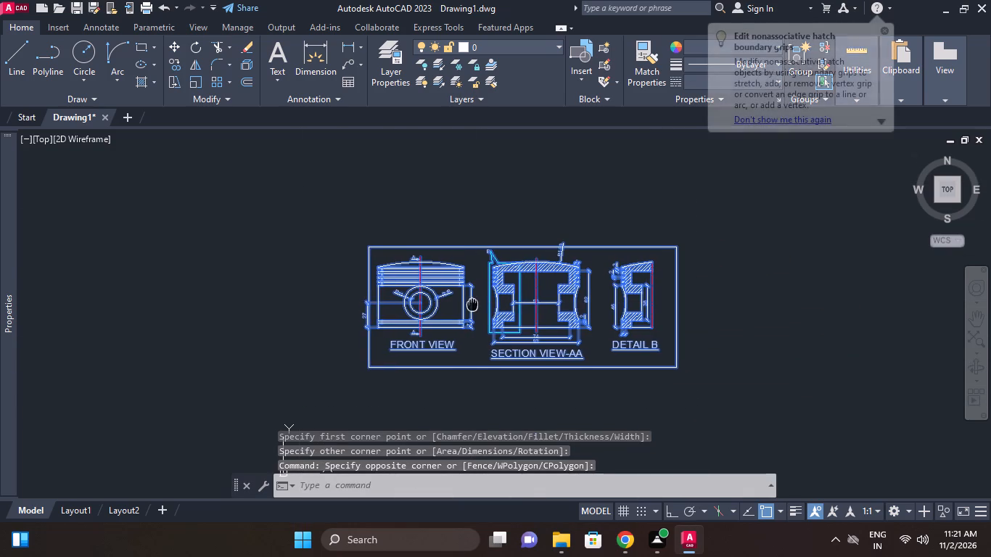
pyautogui.press('m')
pyautogui.press('space')
pyautogui.click(543, 352)
pyautogui.scroll(-1, 507, 299)
pyautogui.moveTo(498, 308); pyautogui.dragTo(507, 207, button='middle')
pyautogui.click(474, 271)
# Stretch the frame's top edge upwards so that it clears the R189 dimension.
pyautogui.scroll(2, 538, 197)
pyautogui.click(604, 218)
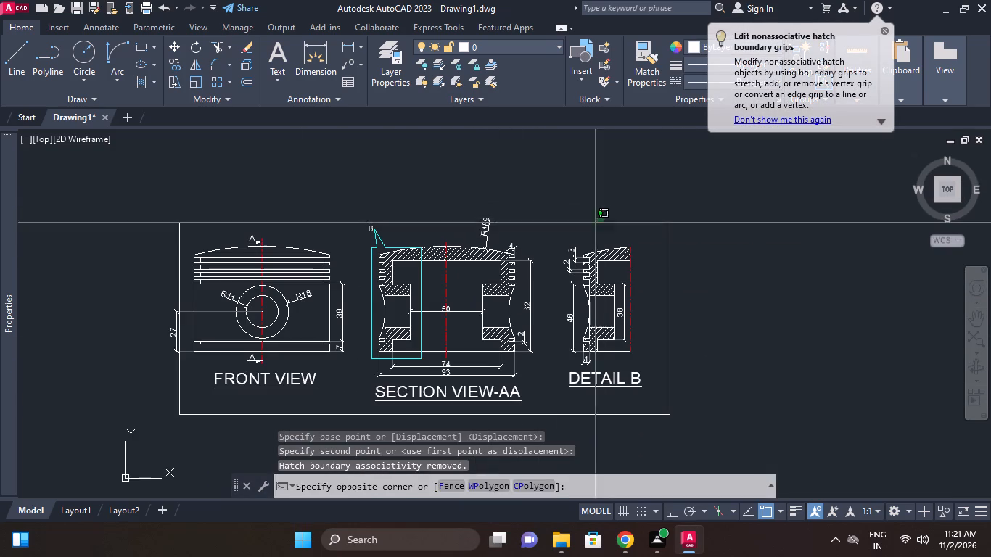
pyautogui.click(560, 229)
pyautogui.click(425, 226)
pyautogui.click(423, 205)
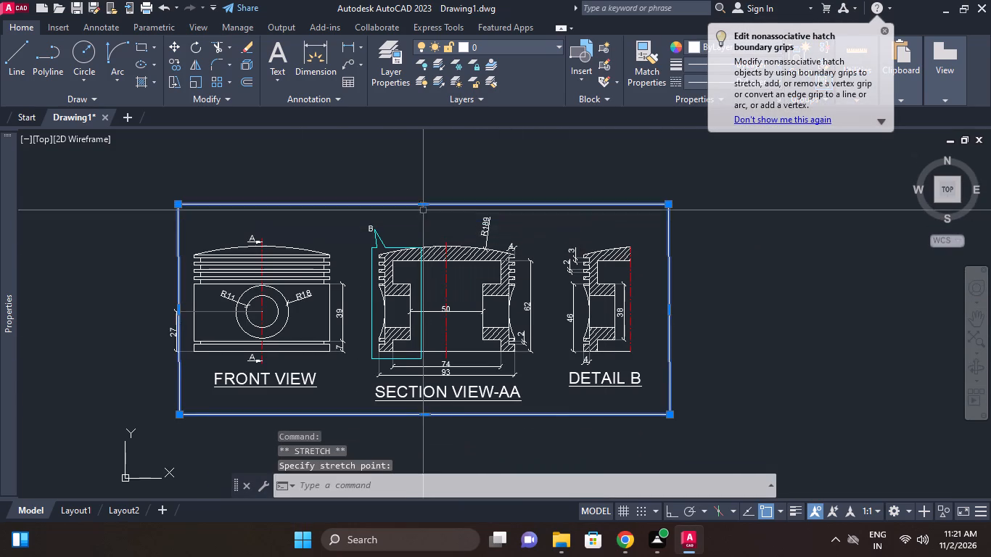
pyautogui.press('Escape')
# Stretch the frame's left edge about 11 units outwards, clear of the front view's 27 dimension.
pyautogui.moveTo(535, 263); pyautogui.dragTo(576, 223, button='middle')
pyautogui.scroll(1, 239, 305)
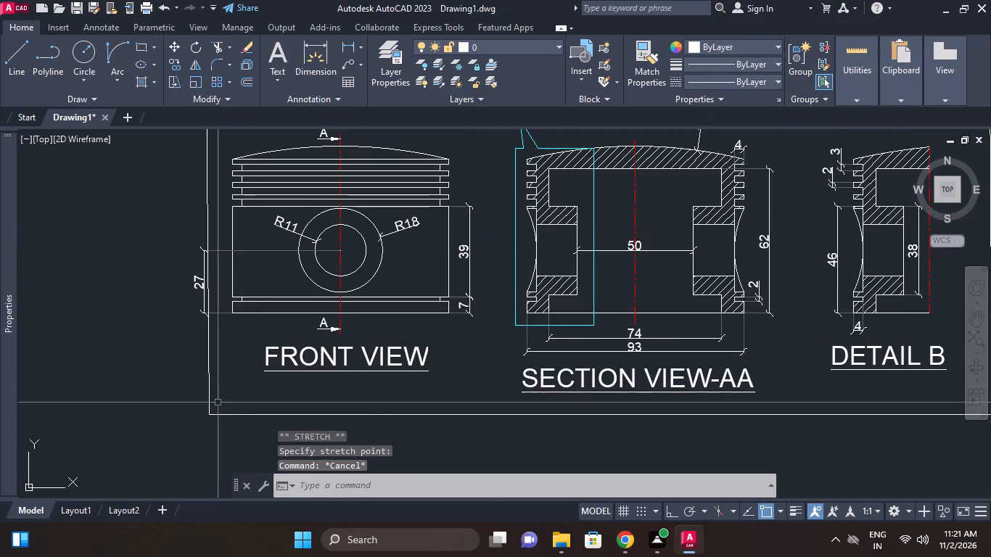
pyautogui.click(218, 405)
pyautogui.click(193, 379)
pyautogui.click(210, 246)
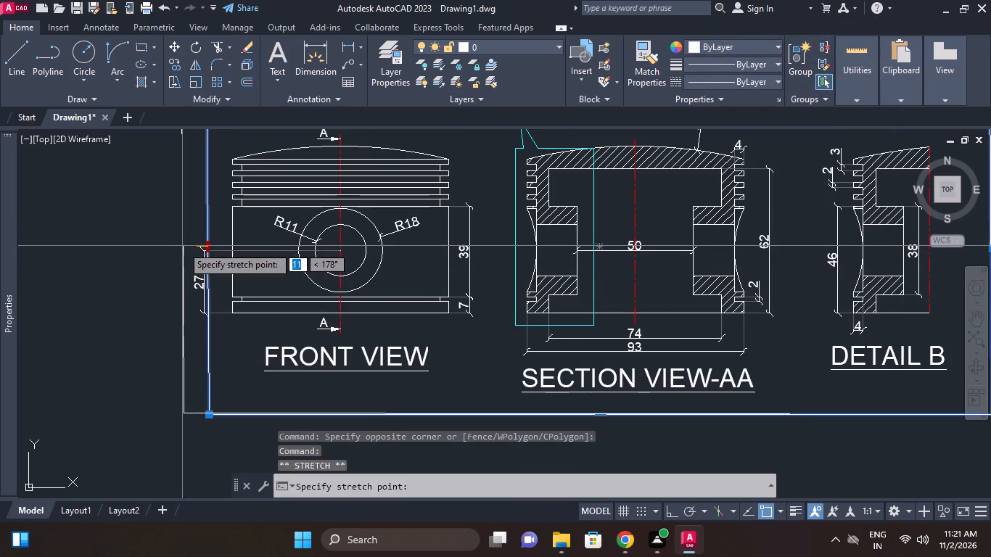
pyautogui.click(182, 246)
pyautogui.scroll(-2, 239, 256)
pyautogui.press('Escape')
# Save the drawing as PART_32 in the fuji_Work folder.
pyautogui.moveTo(493, 310); pyautogui.dragTo(583, 315, button='middle')
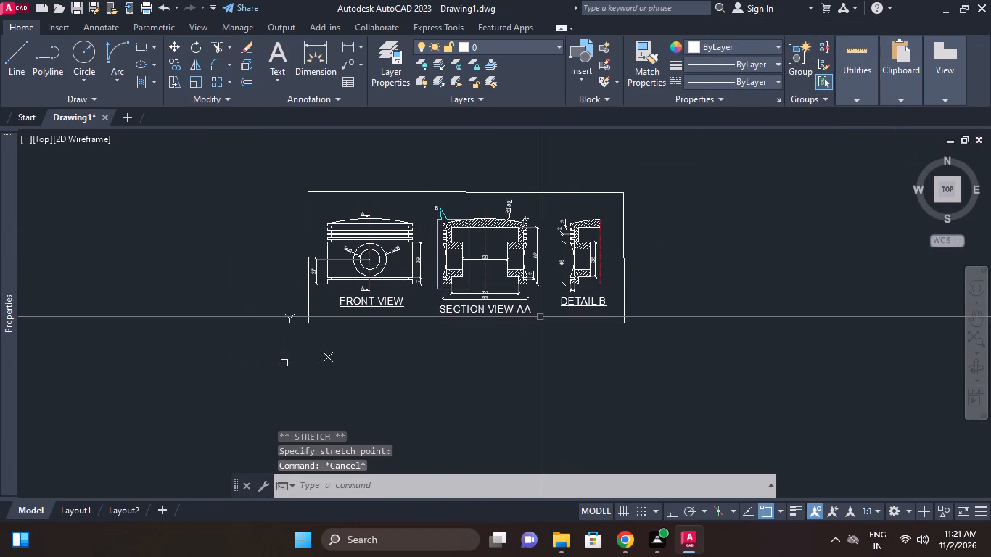
pyautogui.scroll(1, 537, 317)
pyautogui.moveTo(538, 321); pyautogui.dragTo(592, 383, button='middle')
pyautogui.hotkey('ctrl', 's')
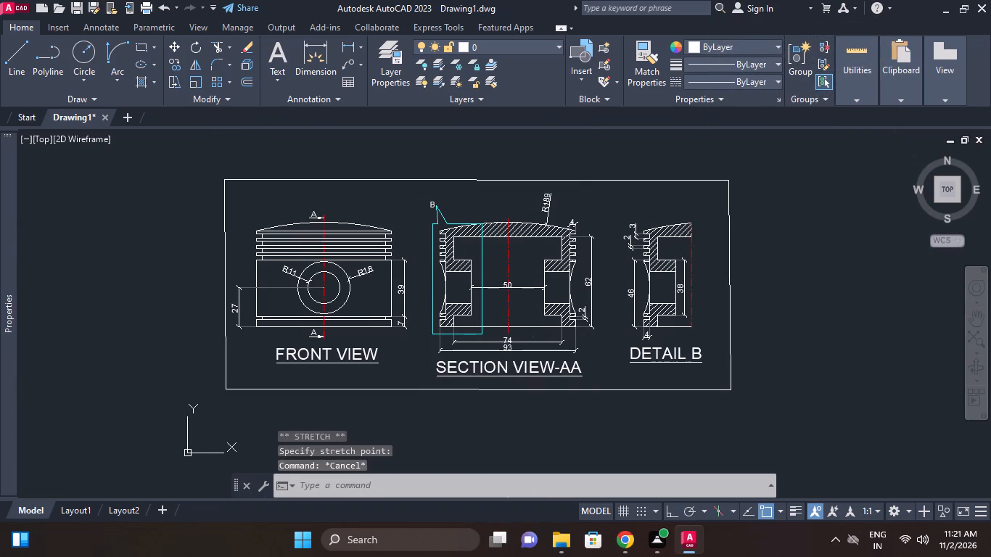
pyautogui.click(300, 111)
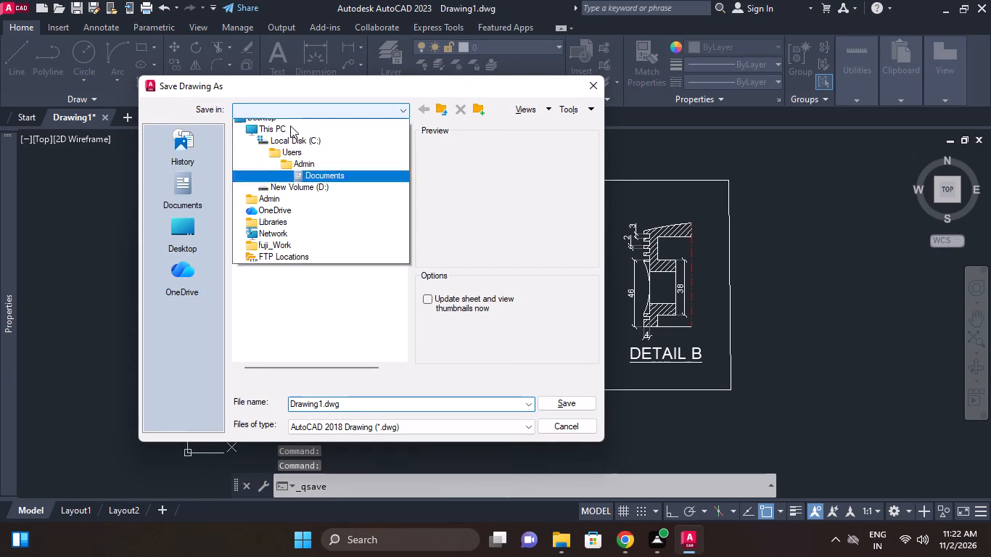
pyautogui.click(290, 125)
pyautogui.doubleClick(284, 211)
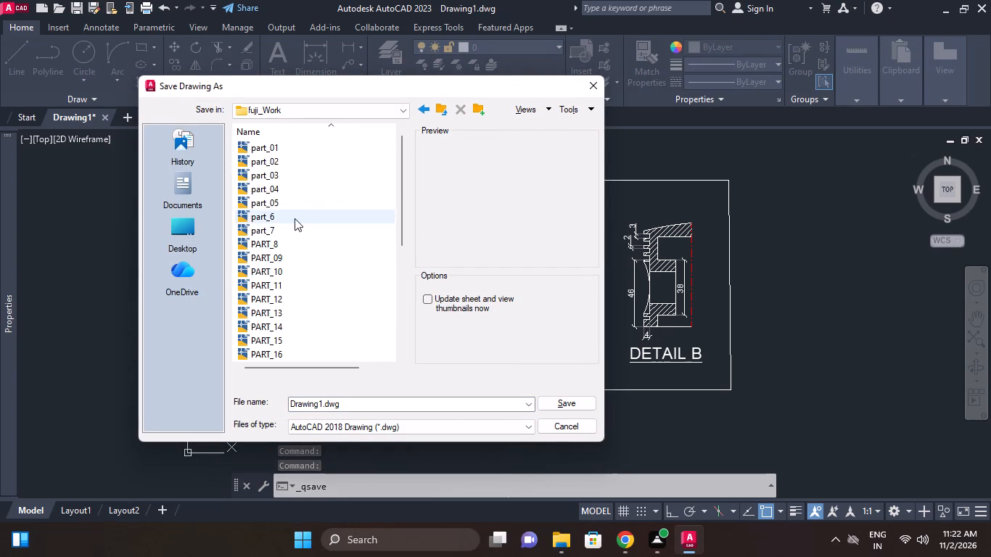
pyautogui.scroll(-11, 297, 223)
pyautogui.click(318, 362)
pyautogui.click(313, 355)
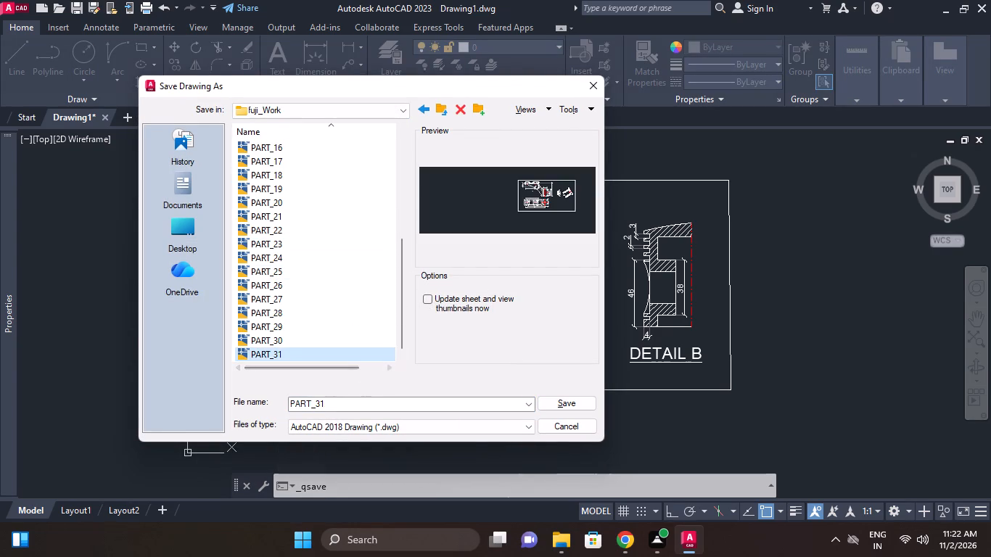
pyautogui.click(360, 399)
pyautogui.click(350, 405)
pyautogui.press('BackSpace')
pyautogui.press('2')
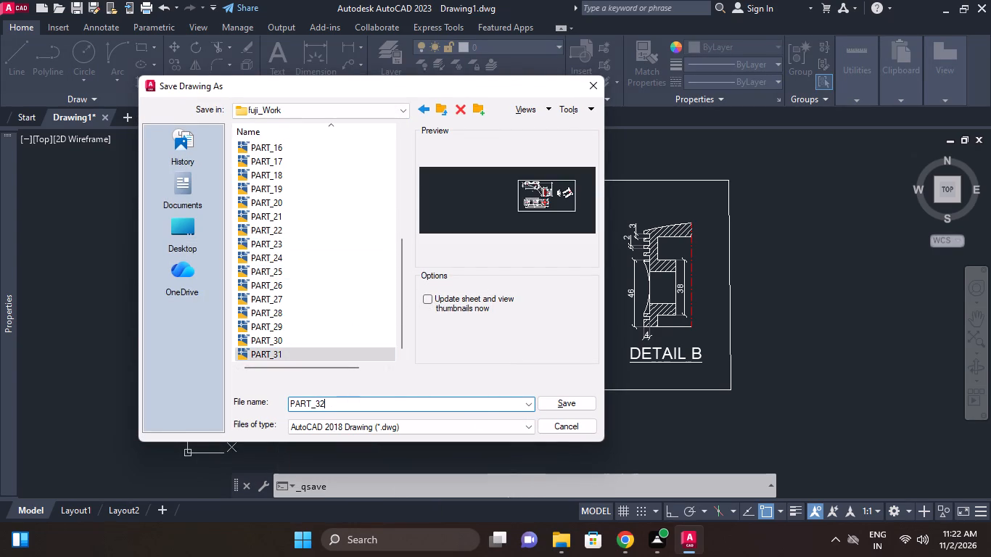
pyautogui.click(562, 402)
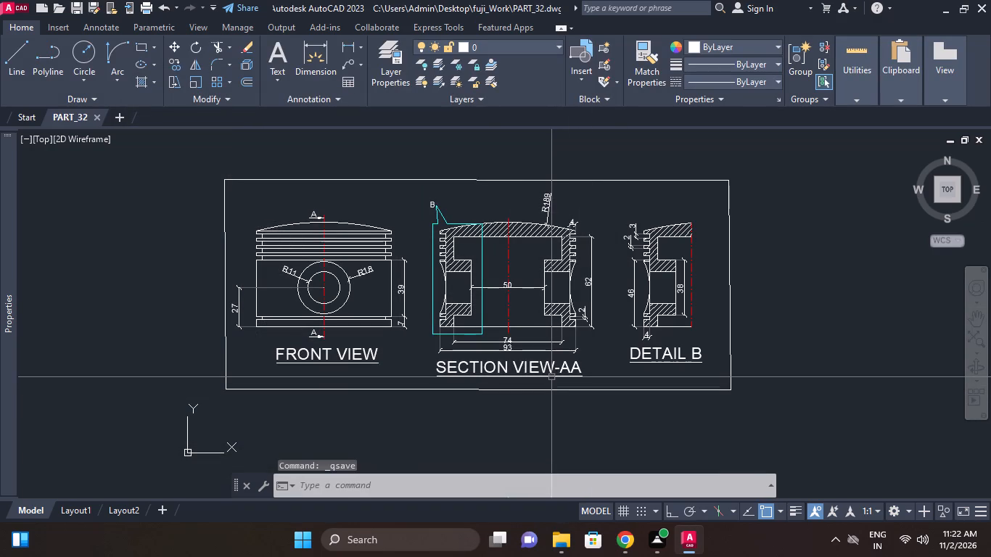
# Set up a plot of the drawing with the DWG To PDF.pc3 plotter, centred on the paper.
pyautogui.hotkey('ctrl', 'p')
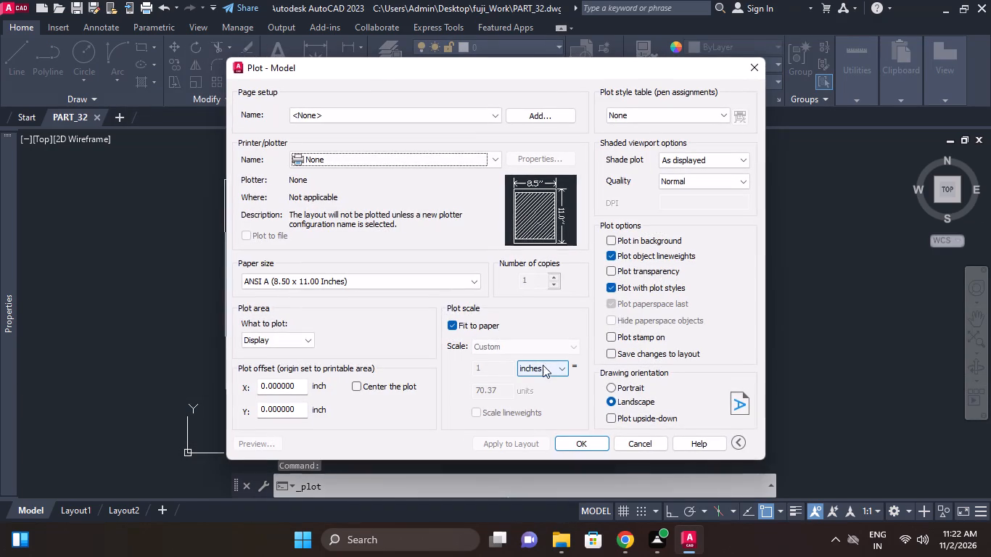
pyautogui.click(337, 118)
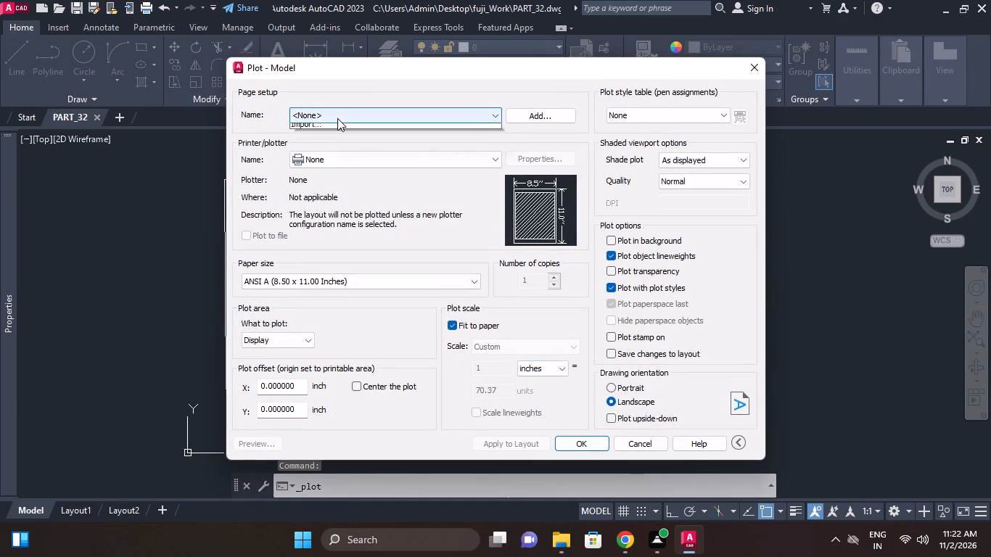
pyautogui.click(326, 174)
pyautogui.click(318, 154)
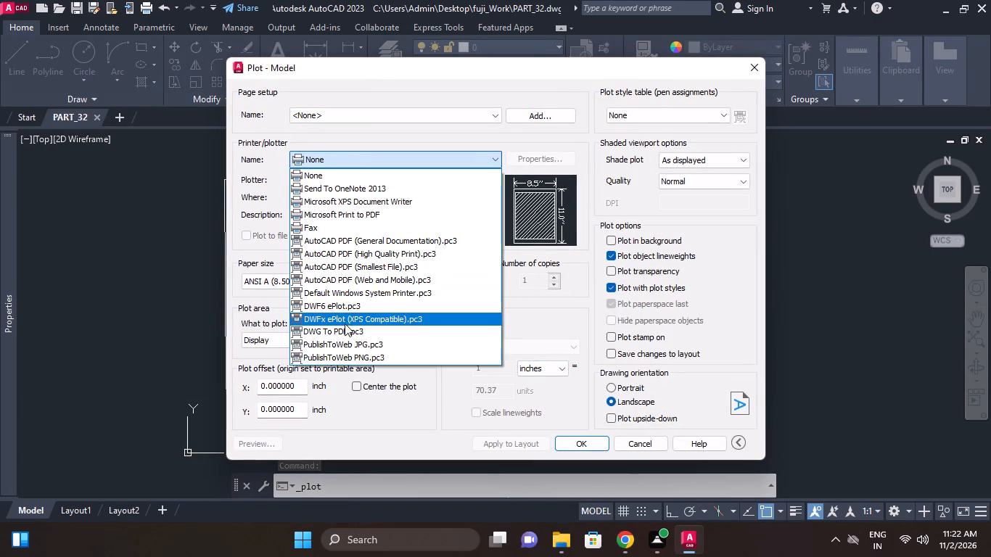
pyautogui.click(345, 328)
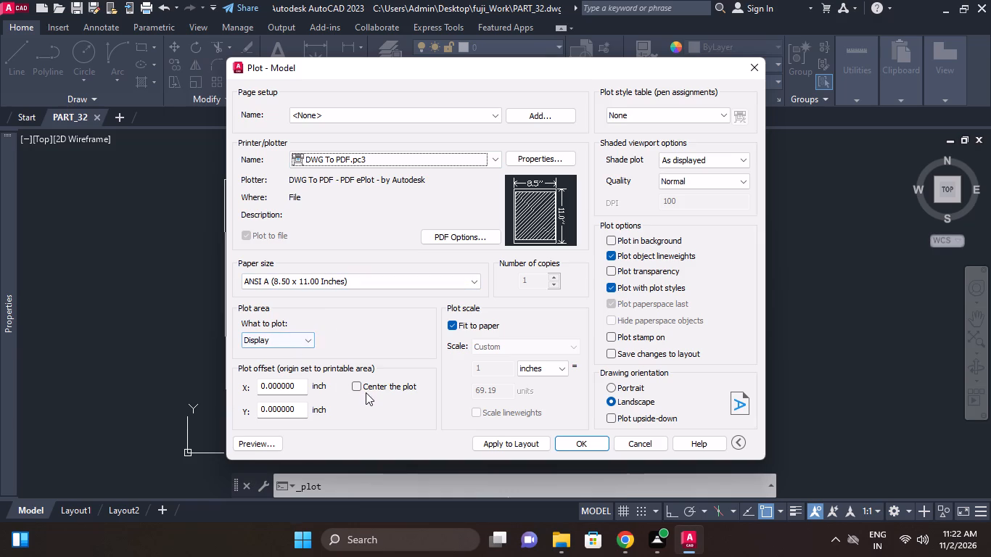
pyautogui.click(366, 392)
pyautogui.click(353, 380)
pyautogui.click(353, 384)
# Define the plot area as a window matching the rectangular frame around the three views.
pyautogui.click(281, 329)
pyautogui.click(281, 339)
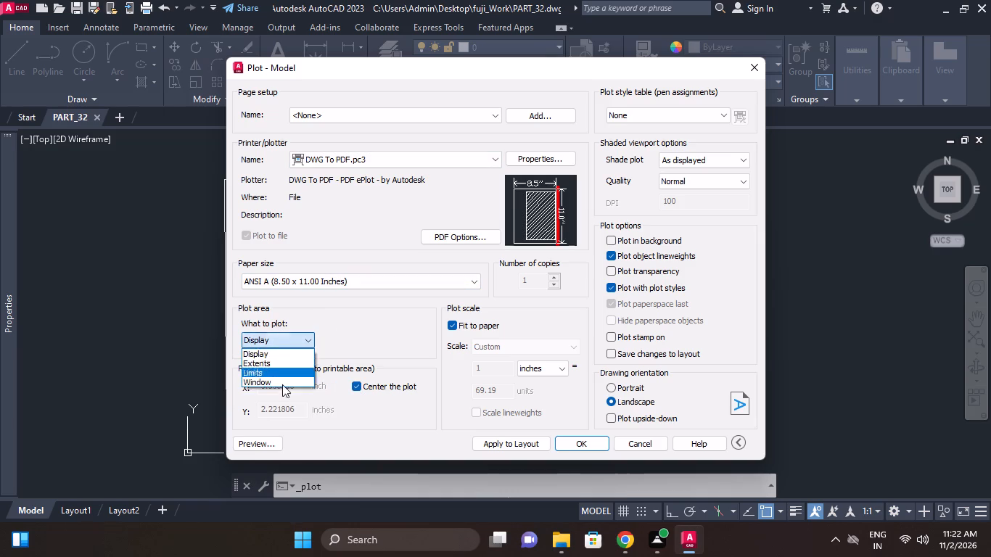
pyautogui.click(278, 379)
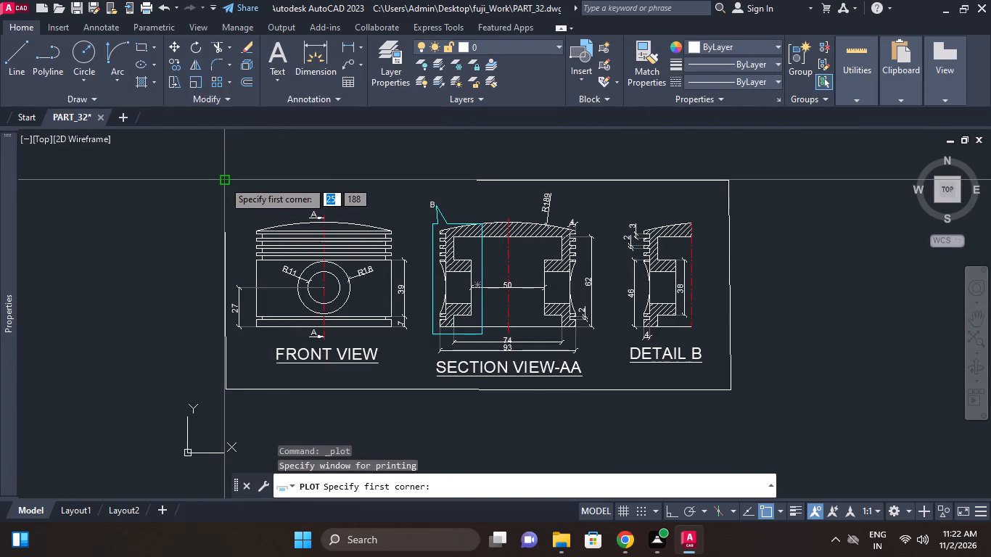
pyautogui.click(223, 181)
pyautogui.click(734, 388)
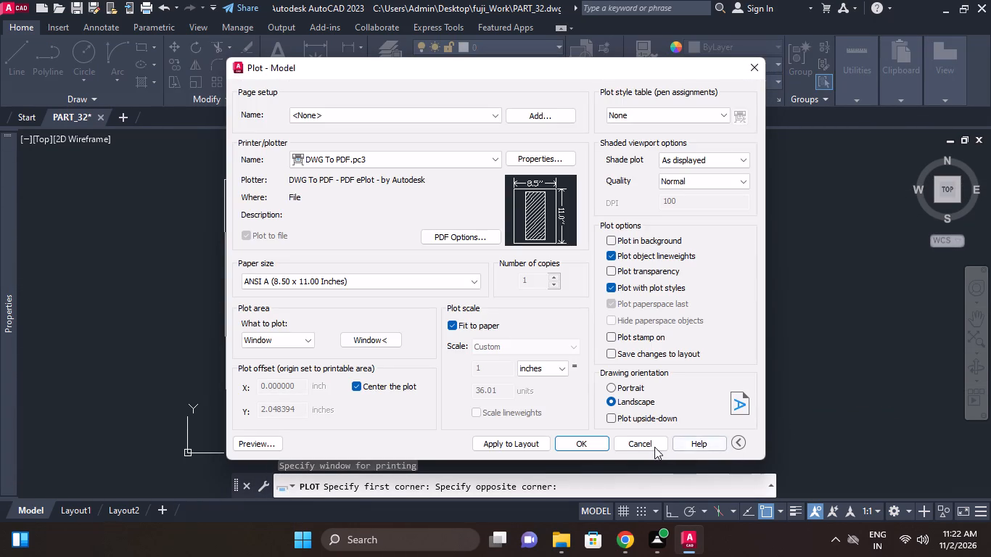
# Plot the drawing to PART_32-Model.pdf in the fuji_Work folder, check the resulting PDF and close it.
pyautogui.click(599, 440)
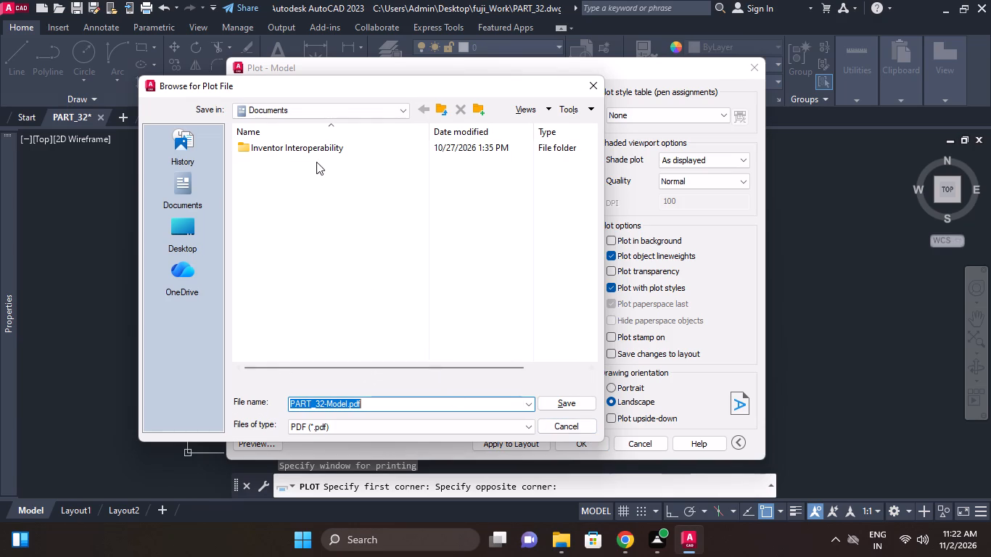
pyautogui.click(308, 112)
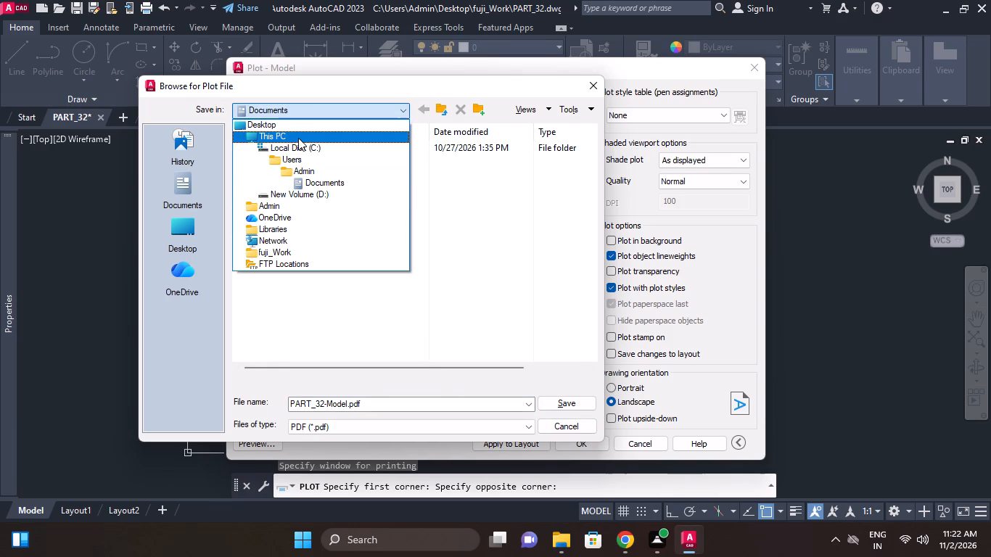
pyautogui.click(275, 257)
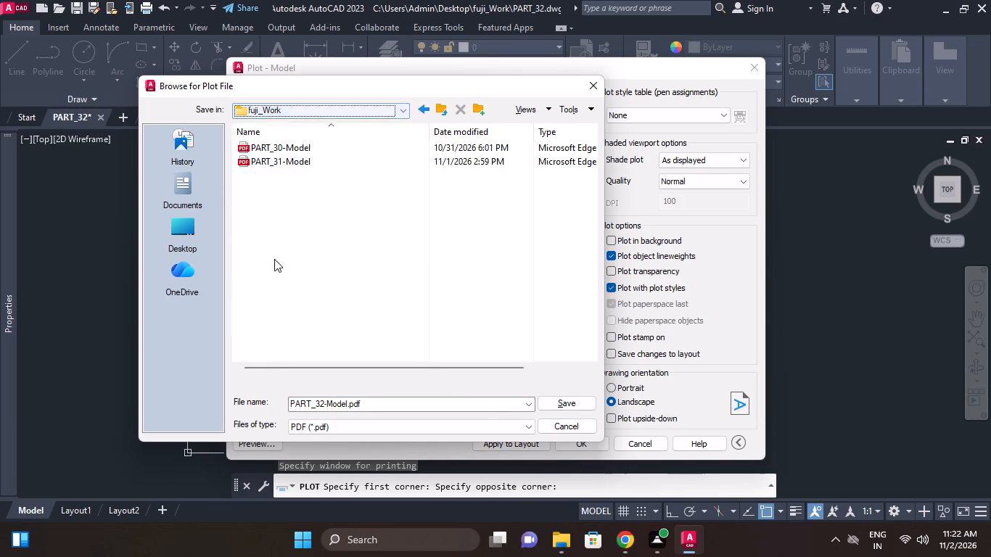
pyautogui.click(560, 402)
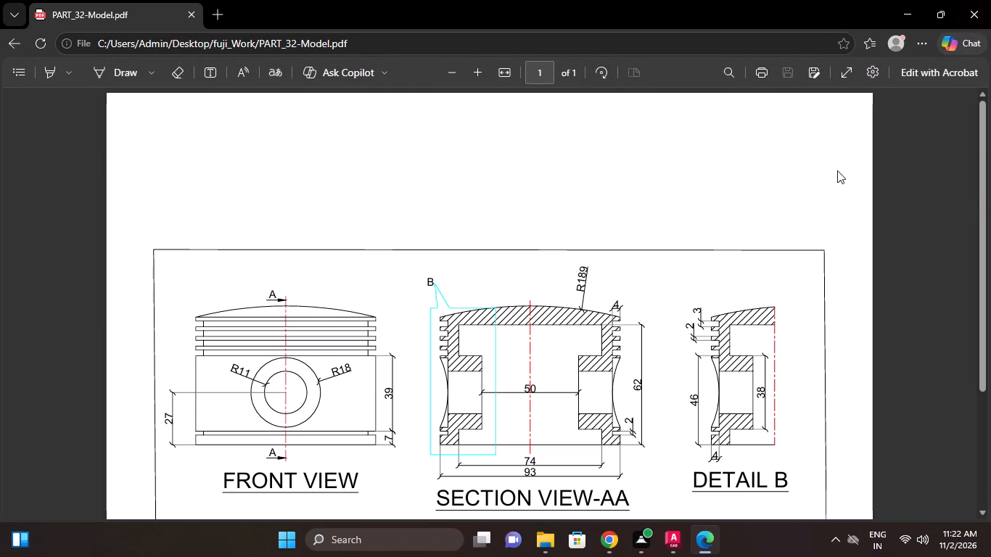
pyautogui.scroll(-2, 834, 173)
pyautogui.click(981, 16)
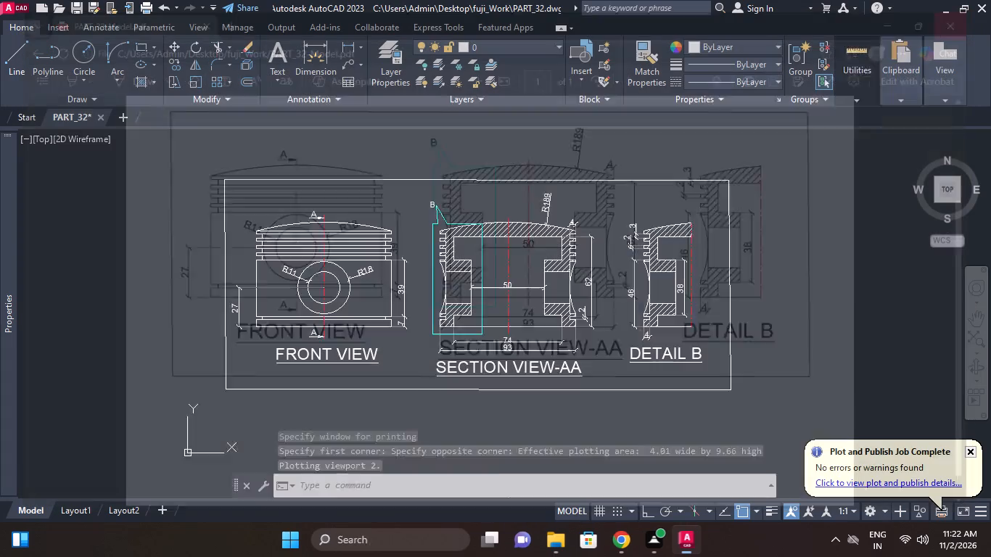